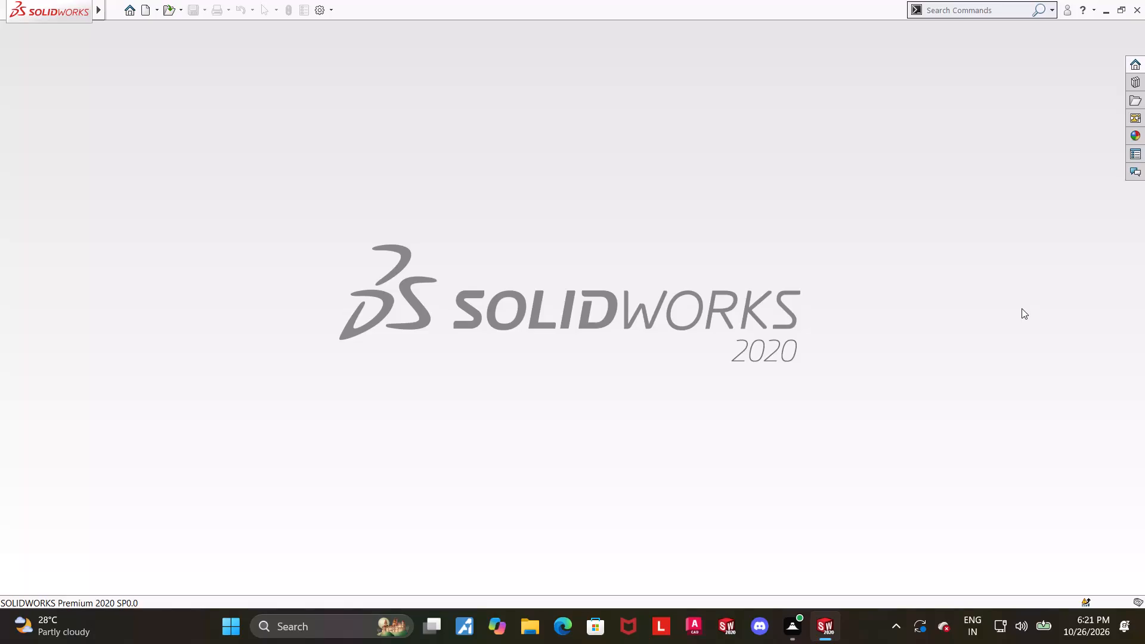
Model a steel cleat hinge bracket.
Create a new part document.
left_click(147, 5)
double_click(252, 302)
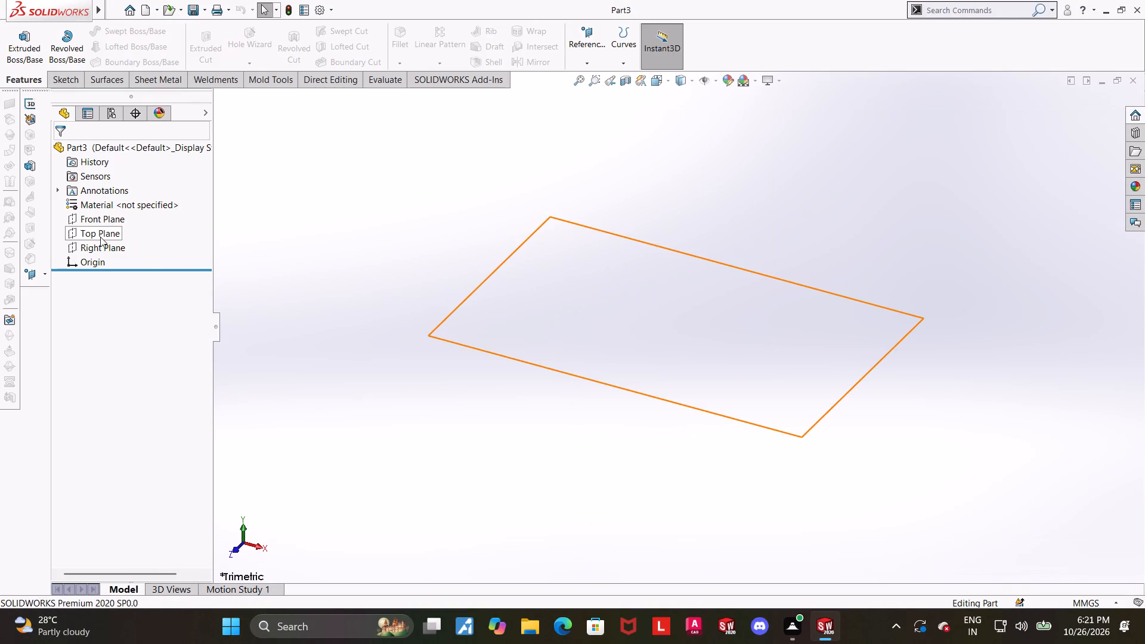
Start a sketch on the Right Plane and set it to the Left view orientation.
scroll(722, 317, "up", 1)
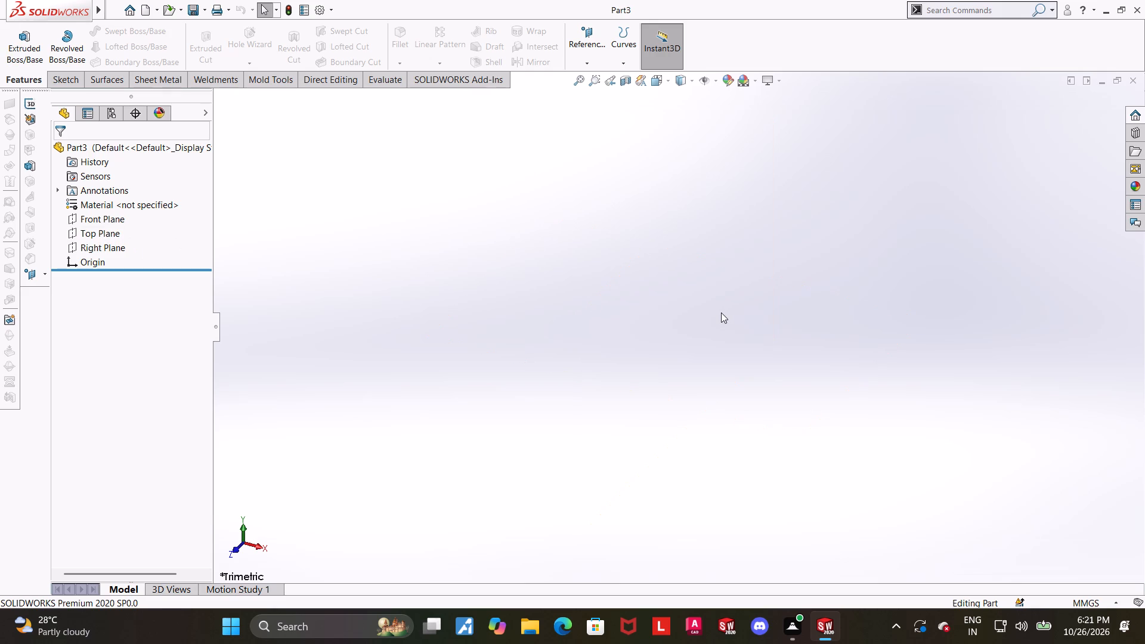
scroll(721, 312, "up", 1)
left_click(118, 249)
left_click(128, 235)
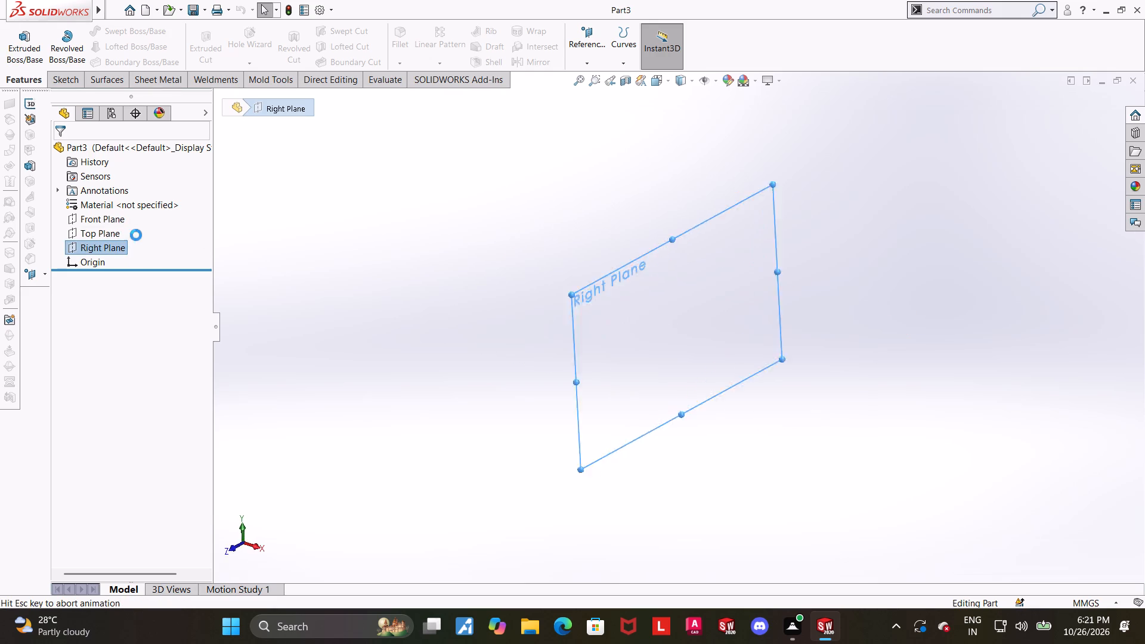
scroll(482, 308, "up", 1)
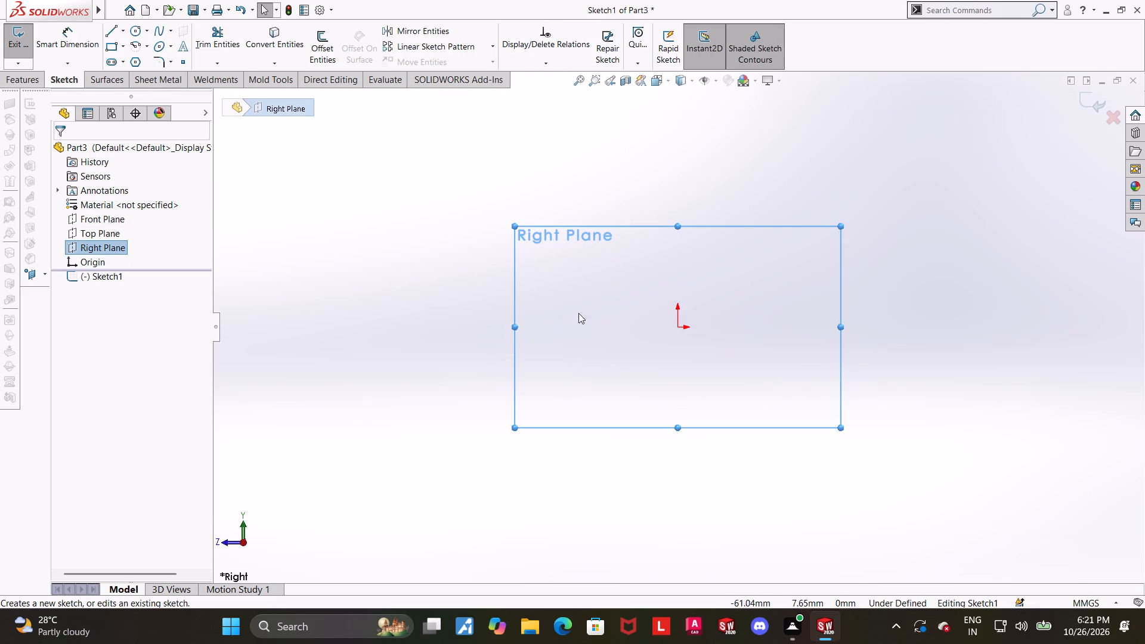
middle_click_drag(540, 309, 614, 318)
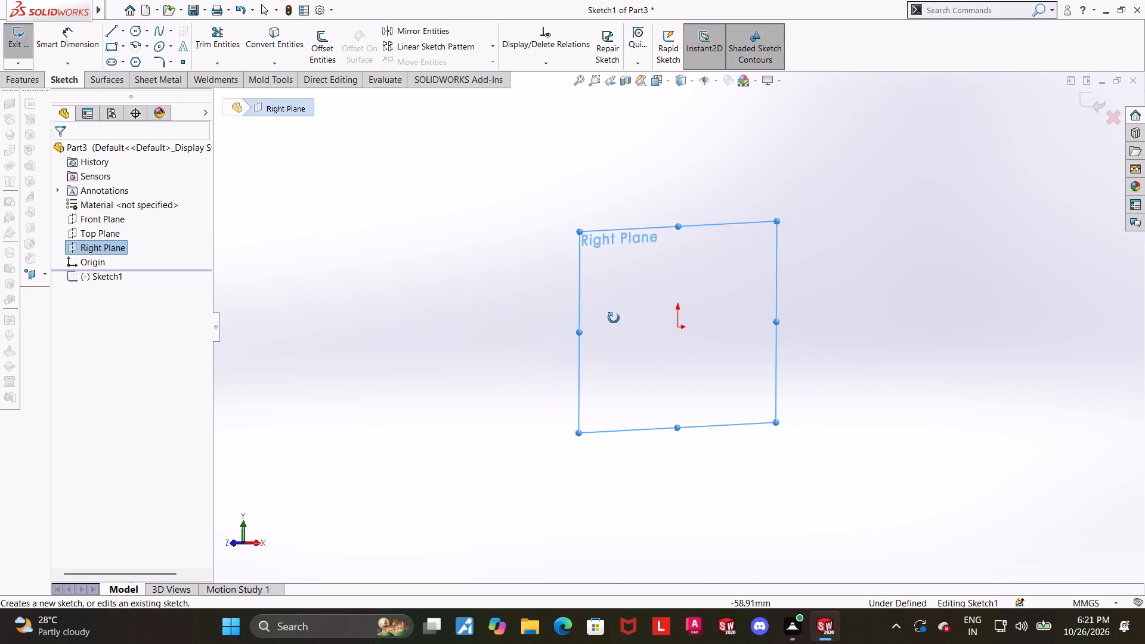
middle_click_drag(614, 318, 674, 323)
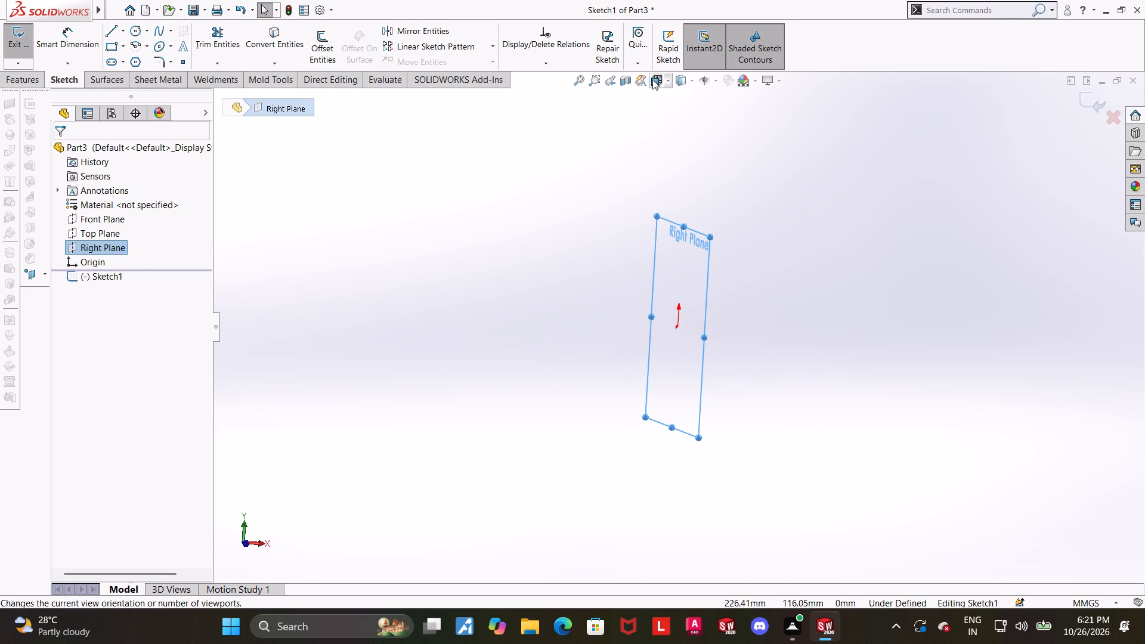
left_click(652, 79)
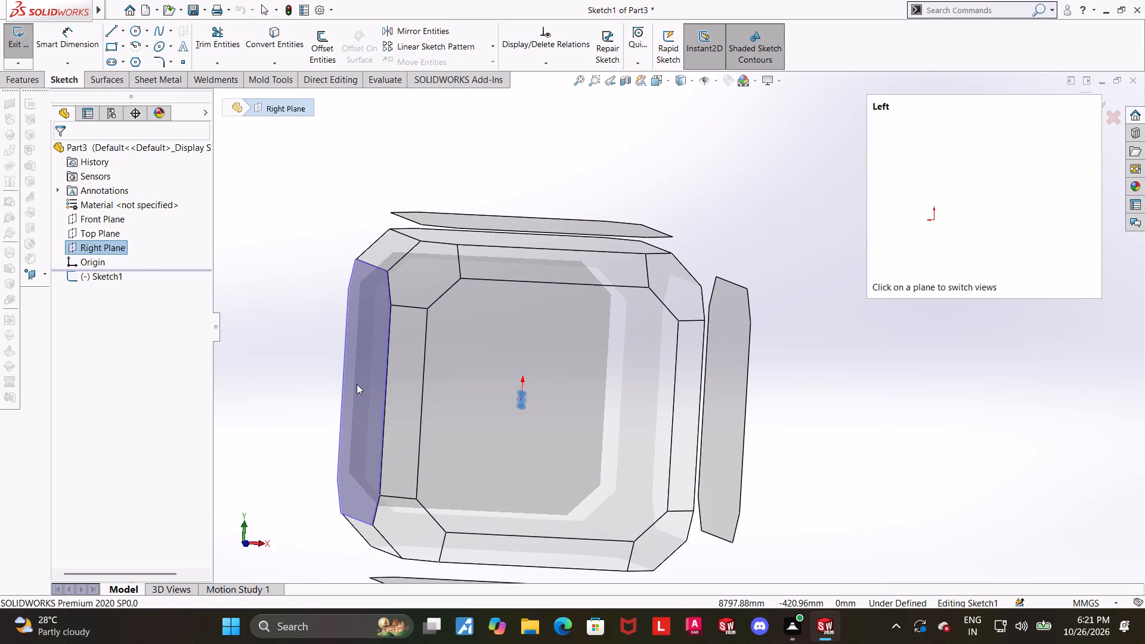
left_click(357, 384)
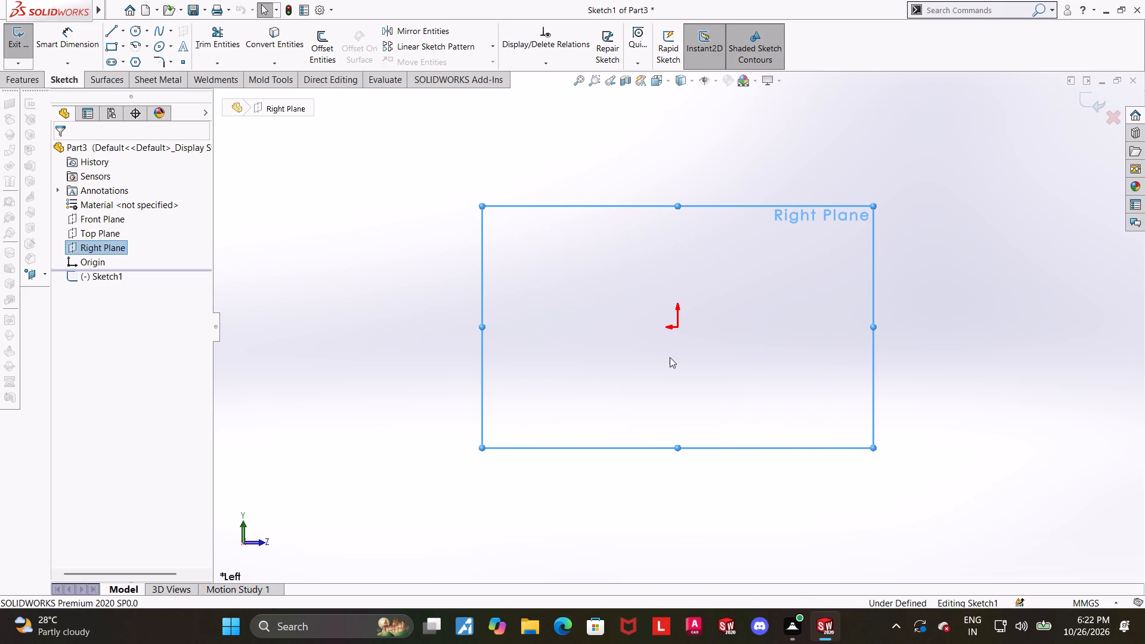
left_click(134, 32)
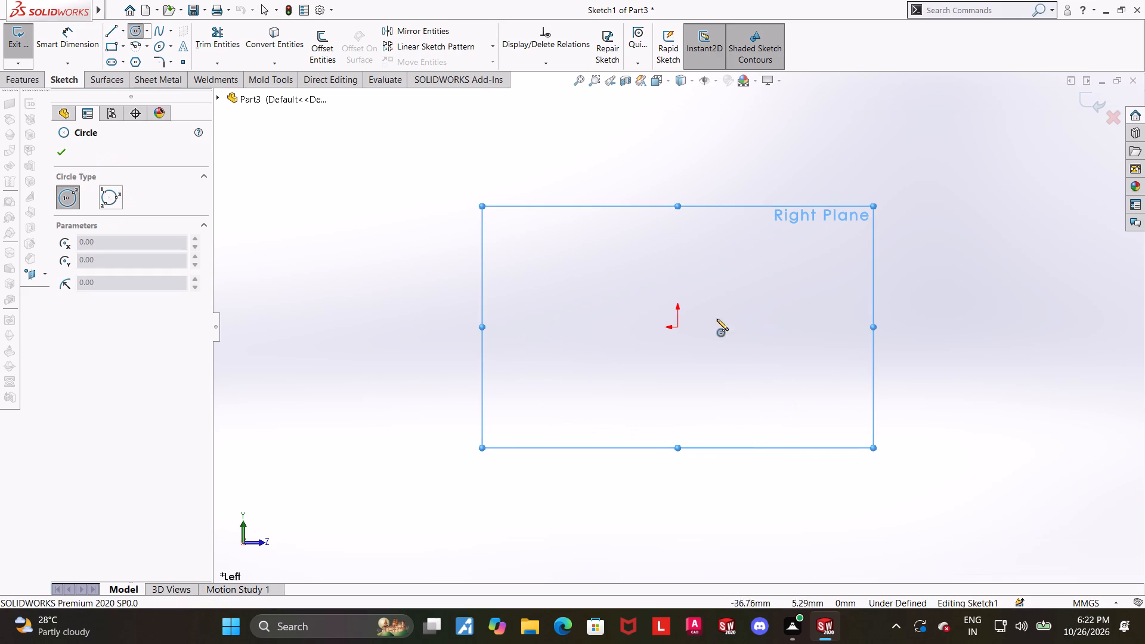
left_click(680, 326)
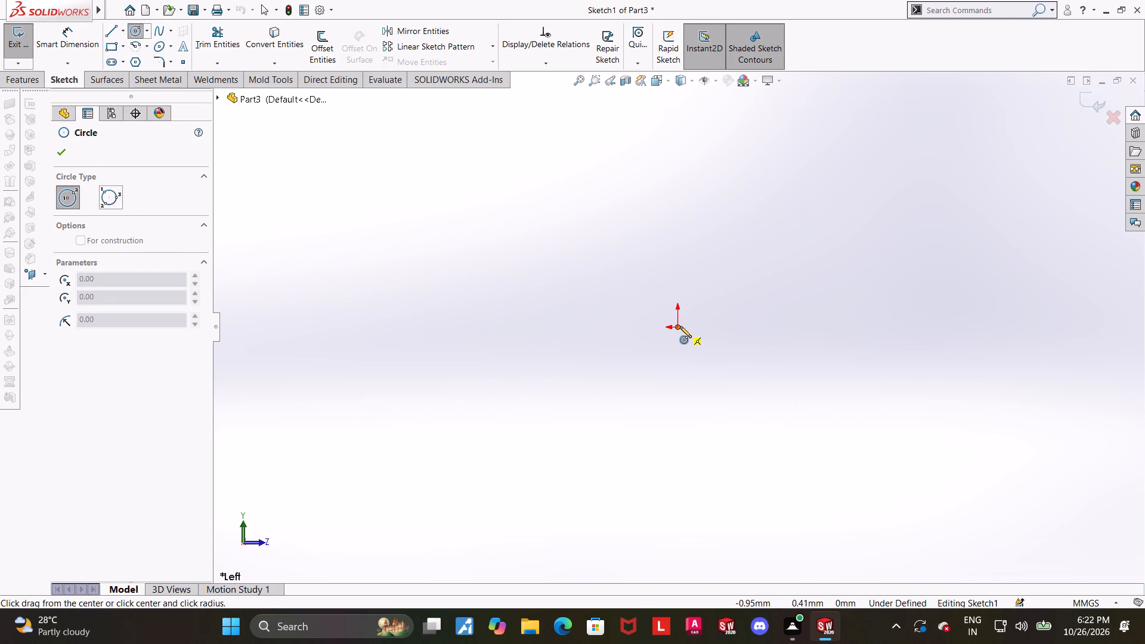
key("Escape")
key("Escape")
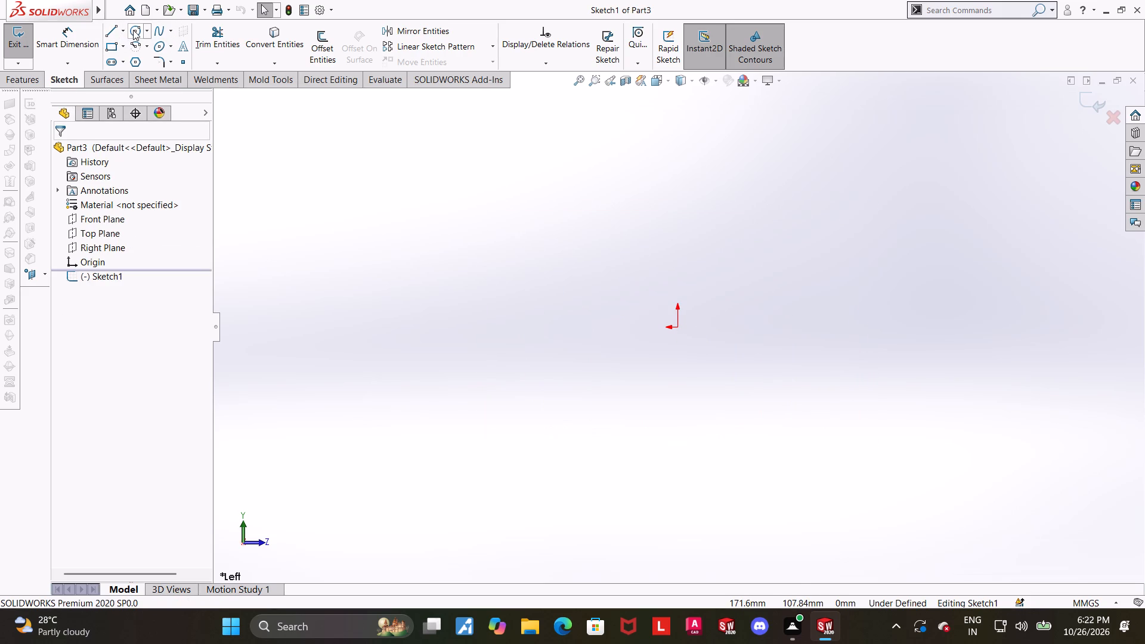
Sketch a circle of about 27 mm radius on the +Z side, centred level with the origin and about 66 mm from it.
left_click(133, 30)
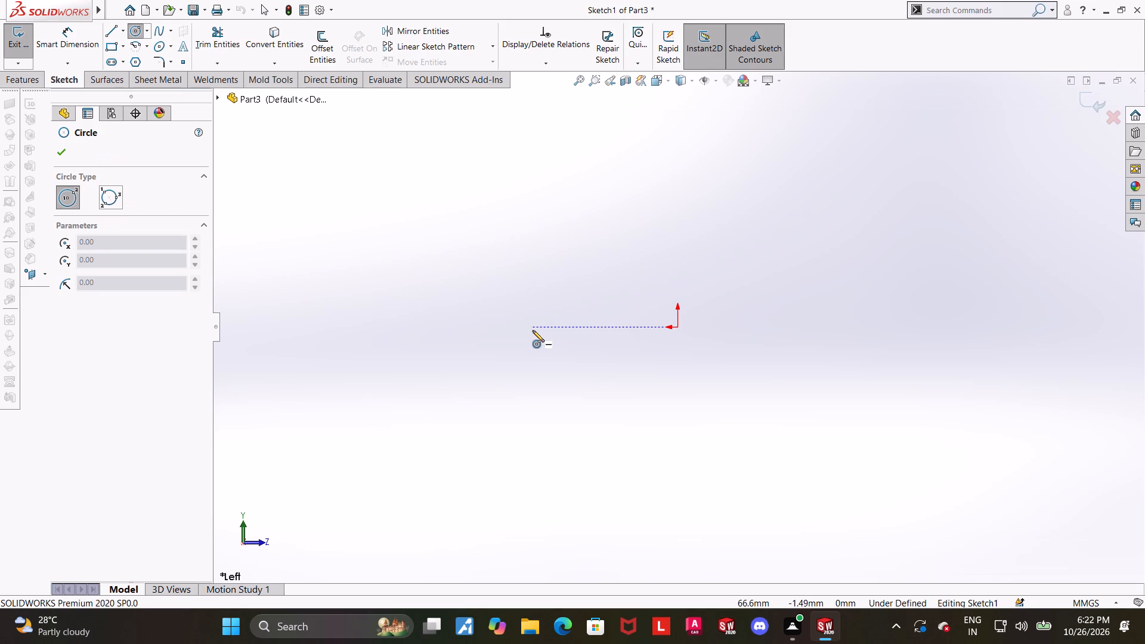
left_click(533, 330)
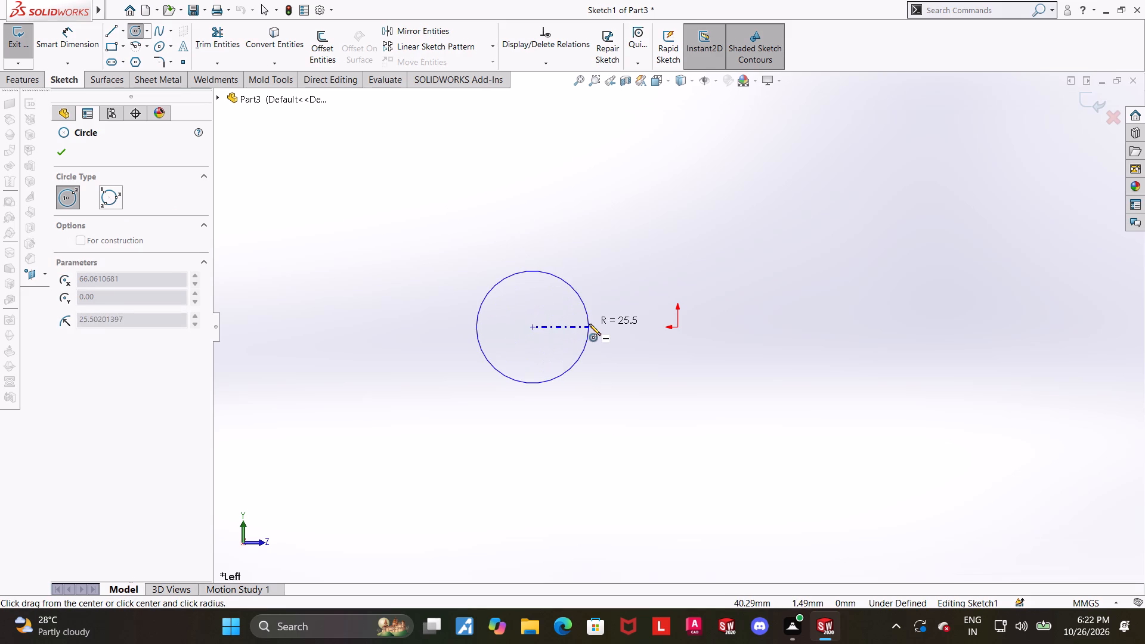
left_click(592, 323)
key("Escape")
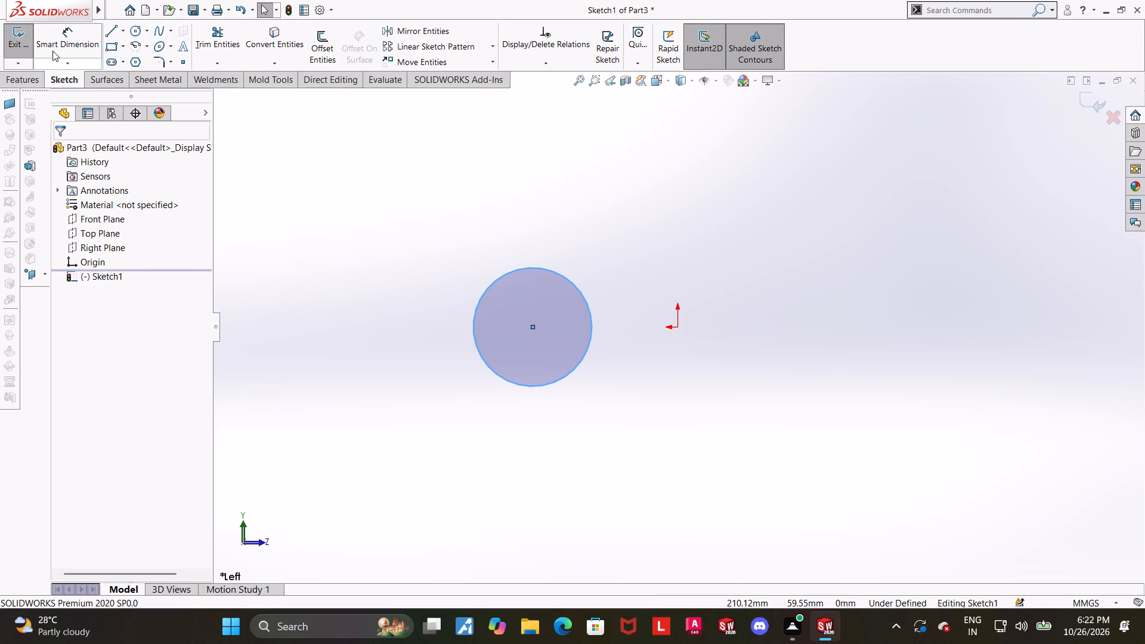
Dimension the circle's diameter as 40 mm.
left_click(69, 26)
scroll(854, 324, "down", 1)
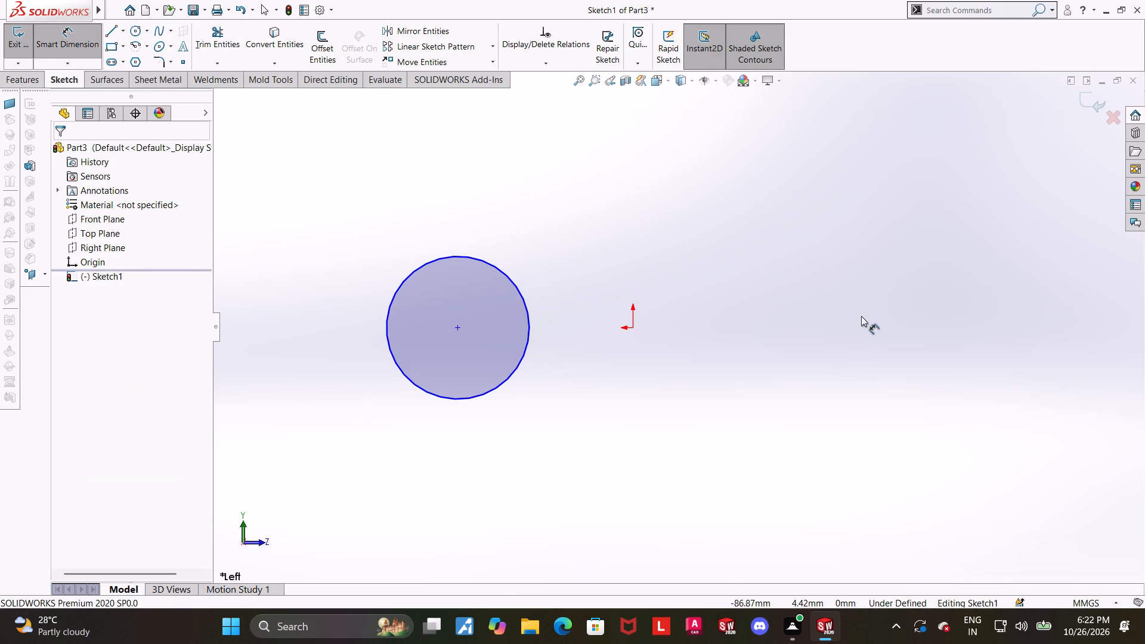
left_click(501, 270)
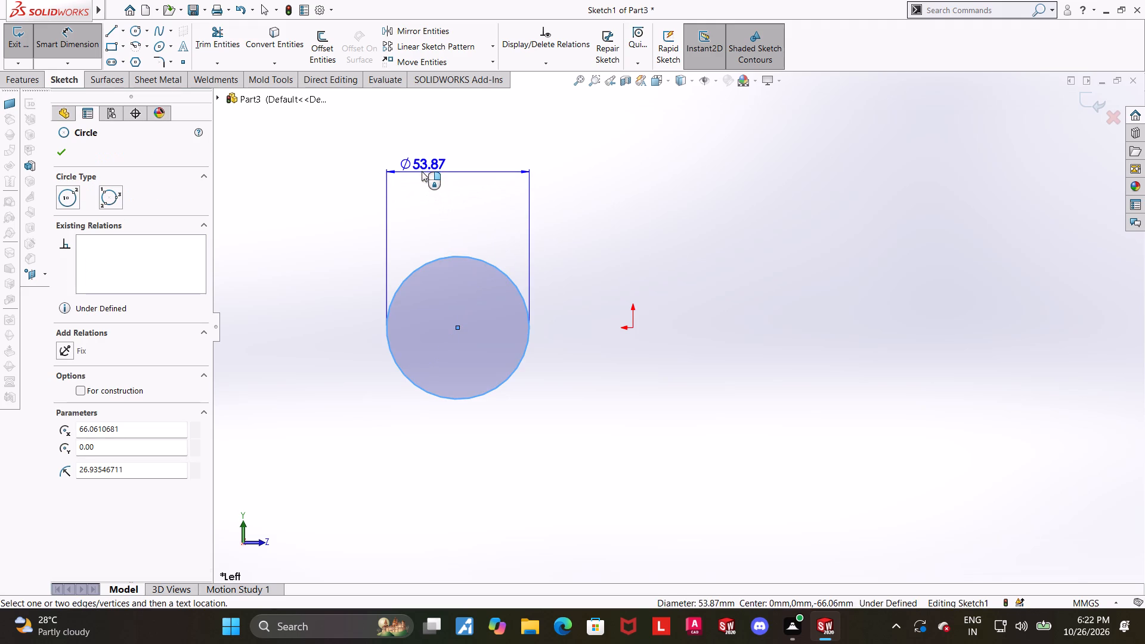
left_click(422, 171)
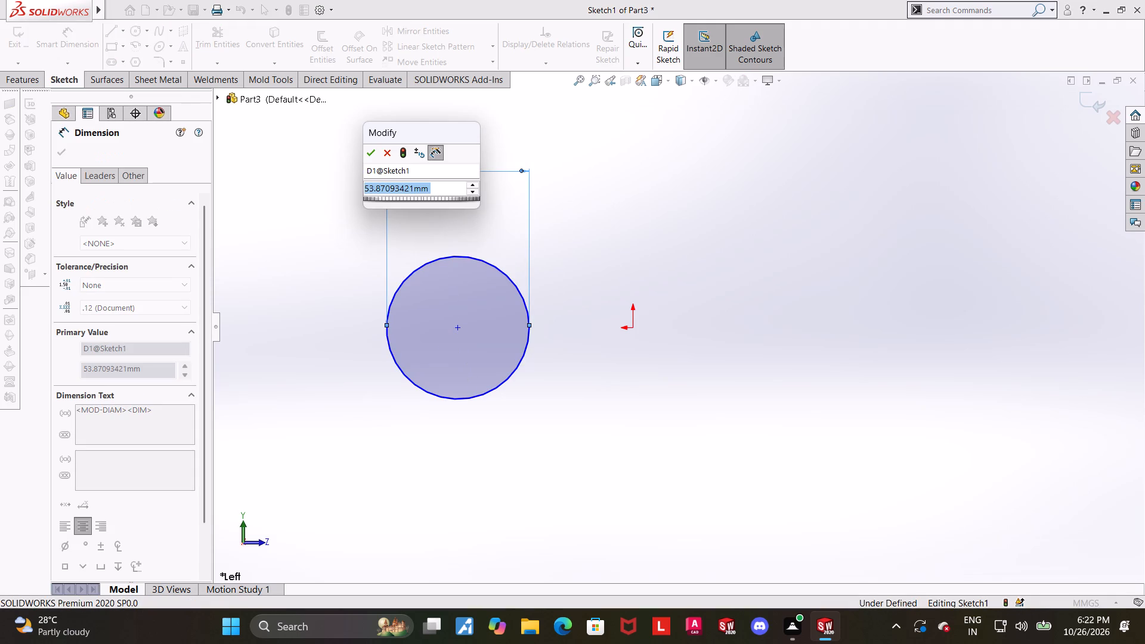
type("40")
key("Return")
key("Escape")
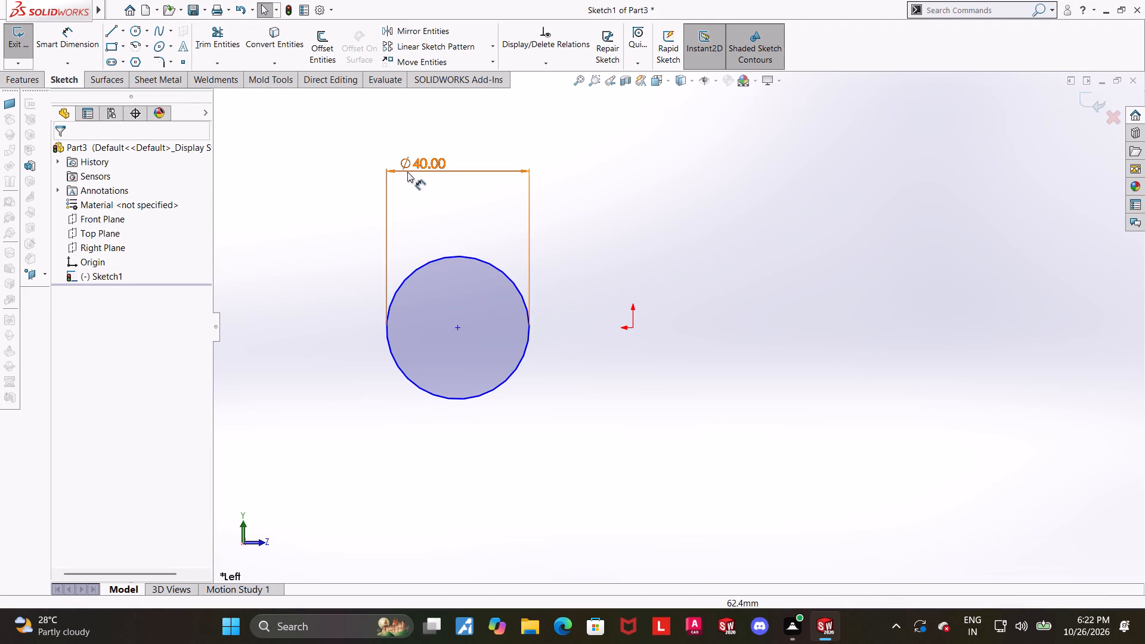
scroll(830, 345, "up", 1)
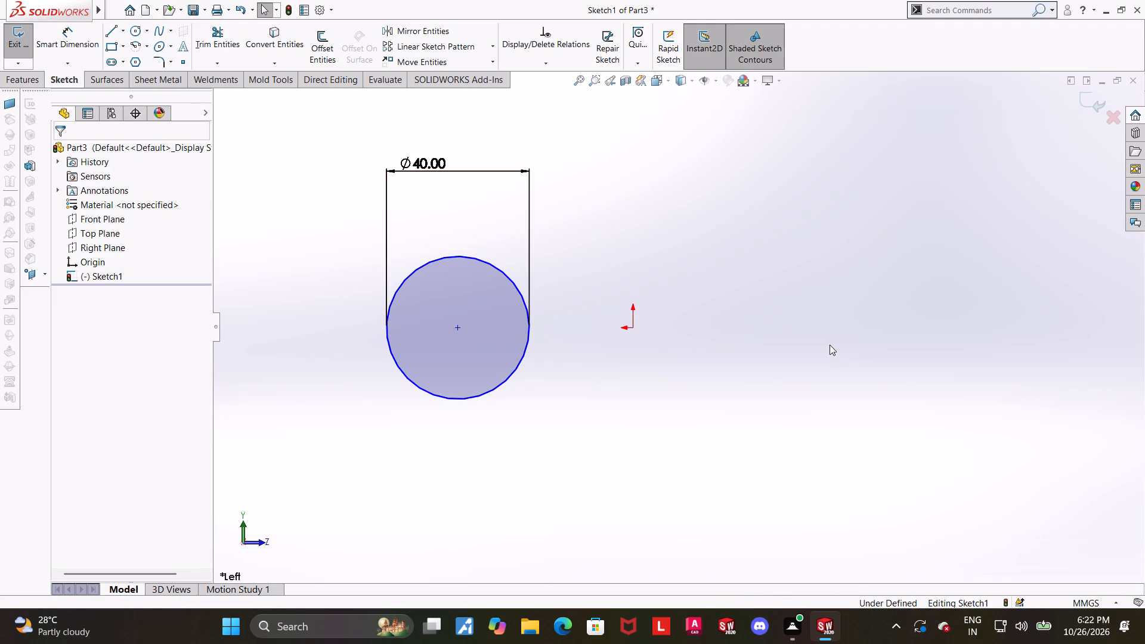
key("Escape")
Sketch a second circle on the opposite side of the origin, centred level with it and about 36 mm away.
scroll(806, 293, "down", 1)
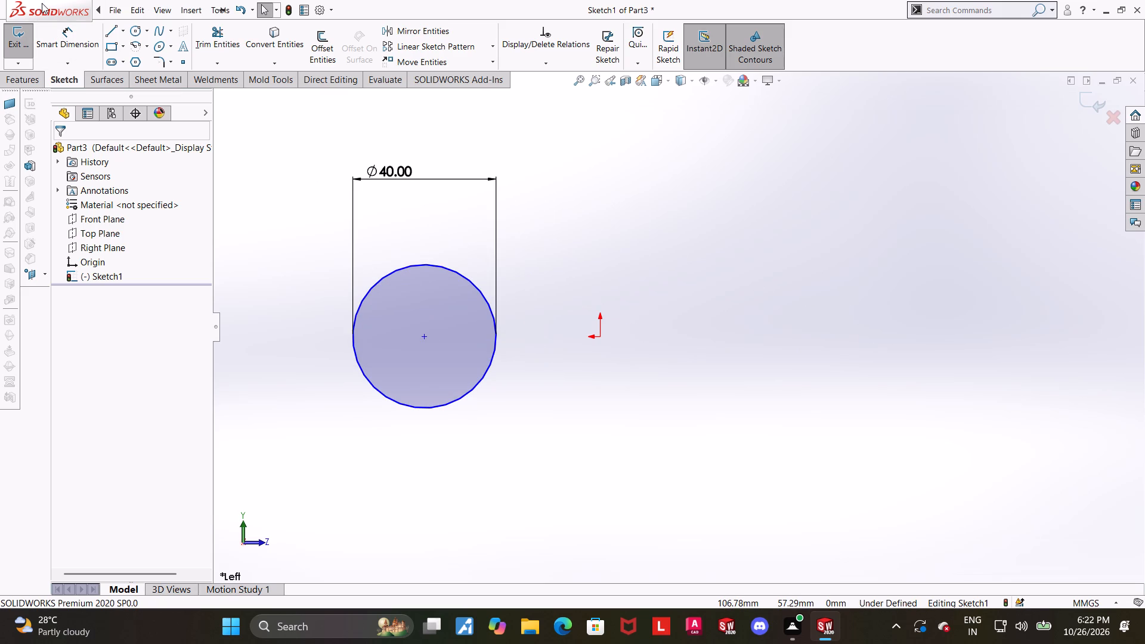
left_click(136, 33)
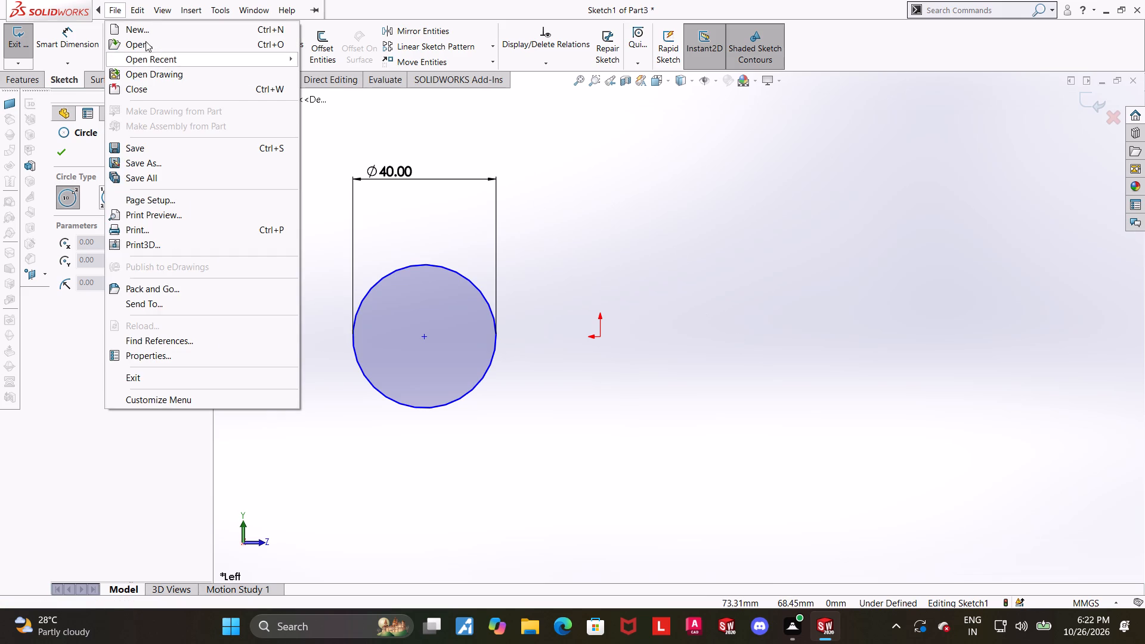
key("Escape")
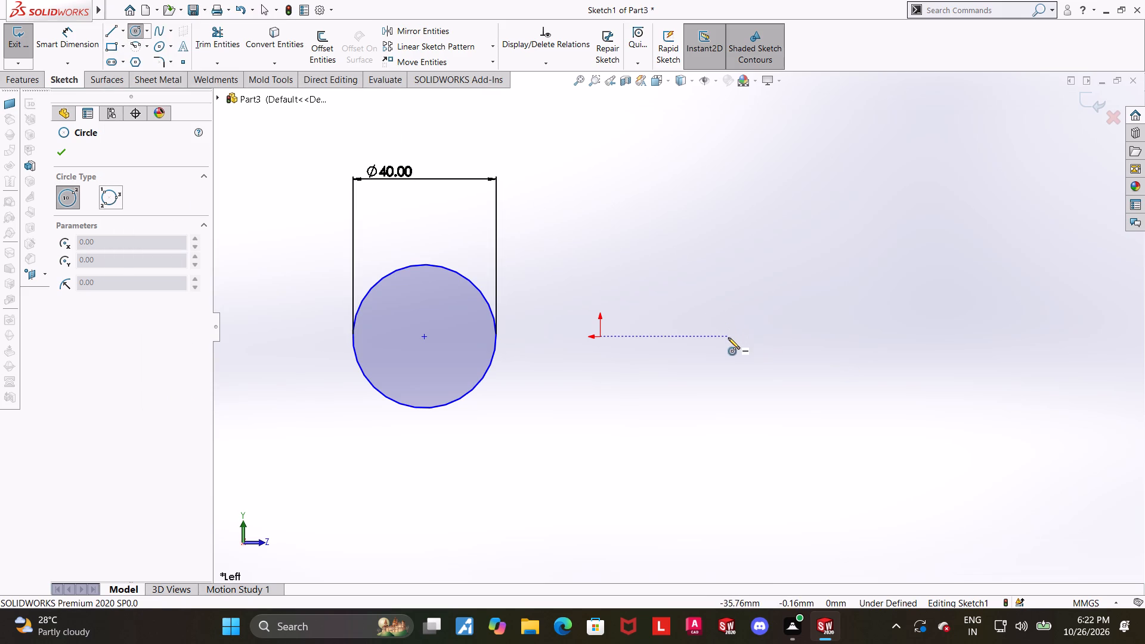
left_click(728, 338)
left_click(782, 298)
key("Escape")
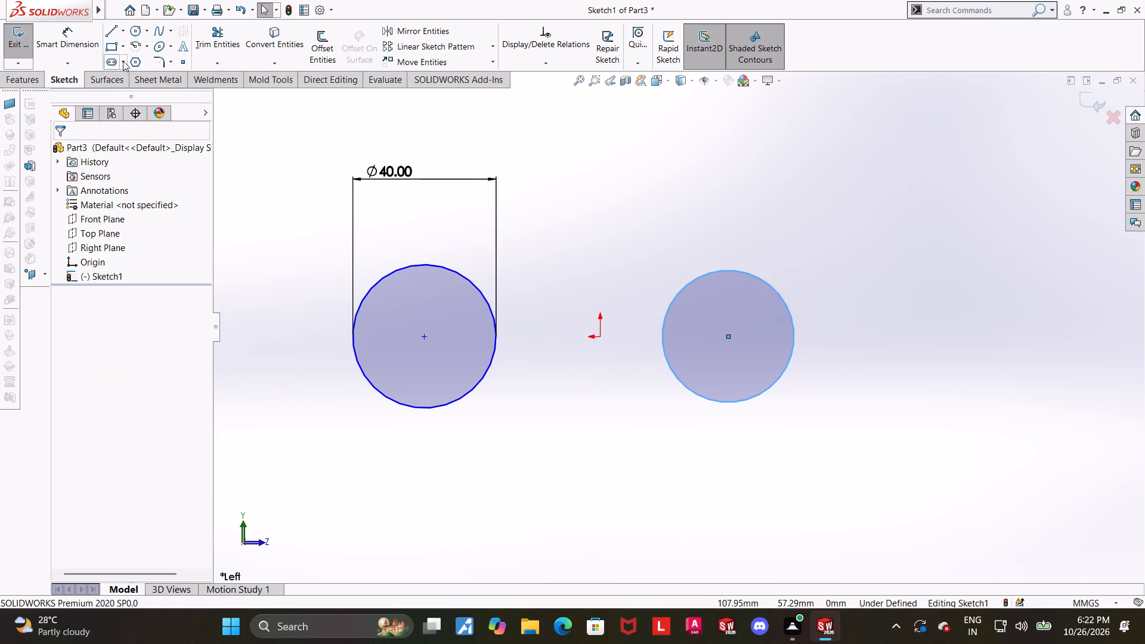
key("Escape")
Add an Equal relation between the two circles.
left_click(434, 270)
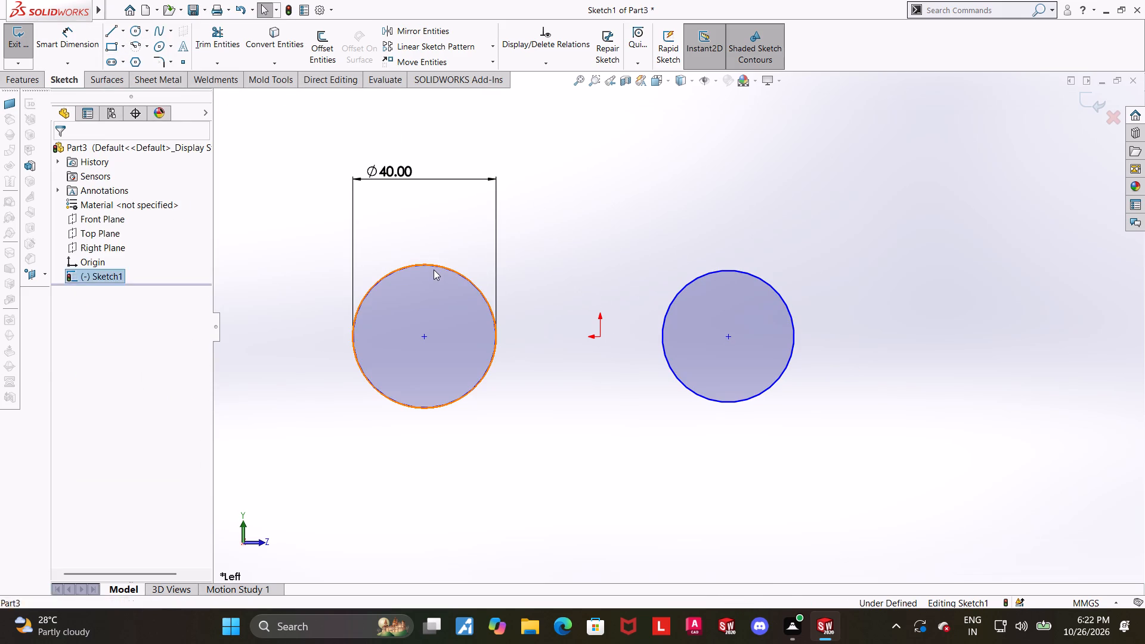
left_click(738, 275, "ctrl")
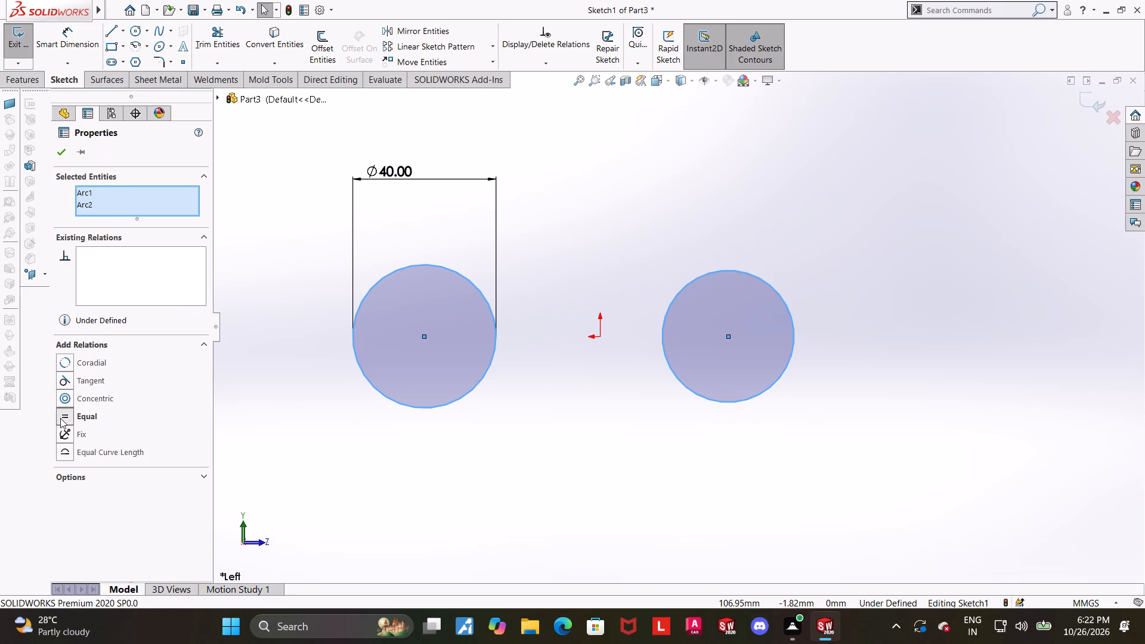
left_click(60, 418)
left_click(647, 451)
Add a Horizontal relation between the centre points of the two circles.
left_click(425, 339)
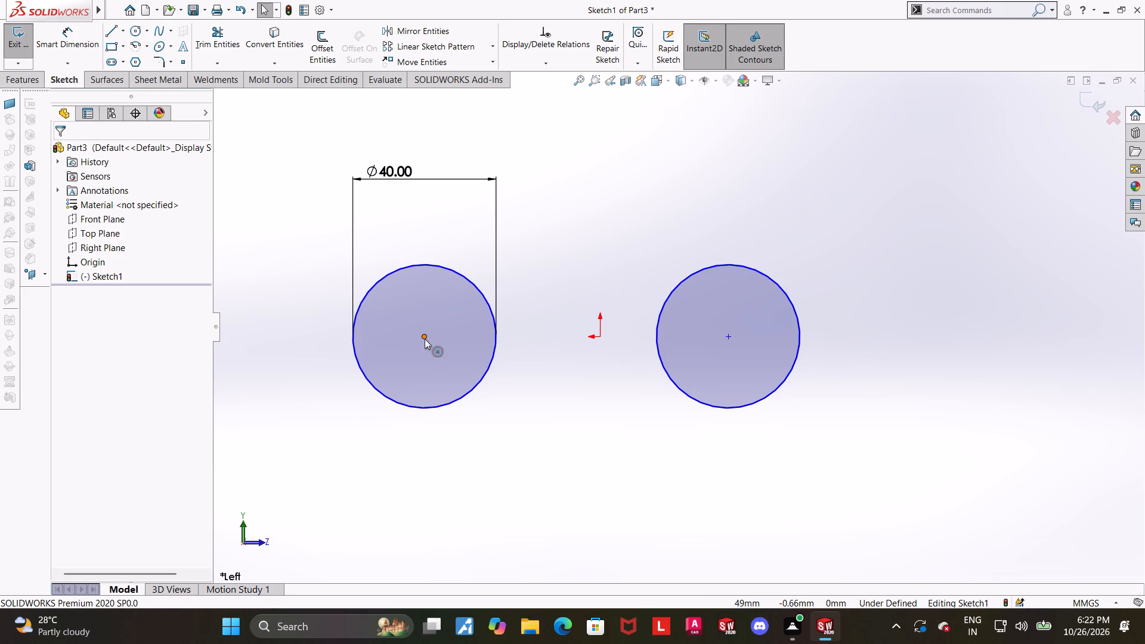
left_click(729, 338, "ctrl")
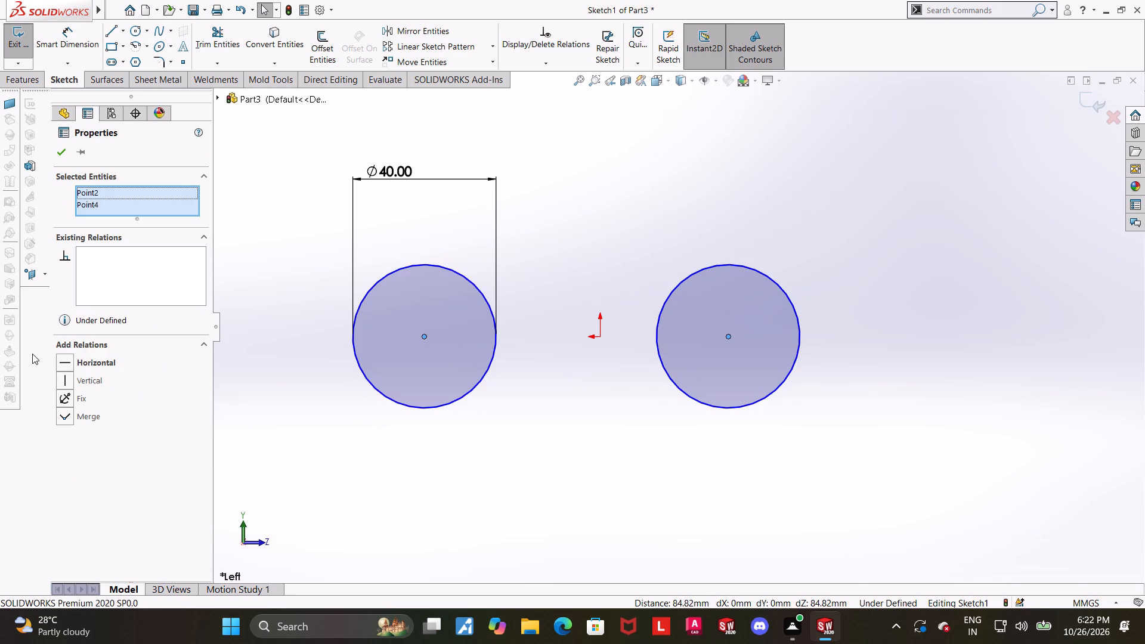
left_click(67, 364)
left_click_drag(655, 511, 655, 496)
Add a Horizontal relation between the origin and both circle centre points.
left_click(602, 338)
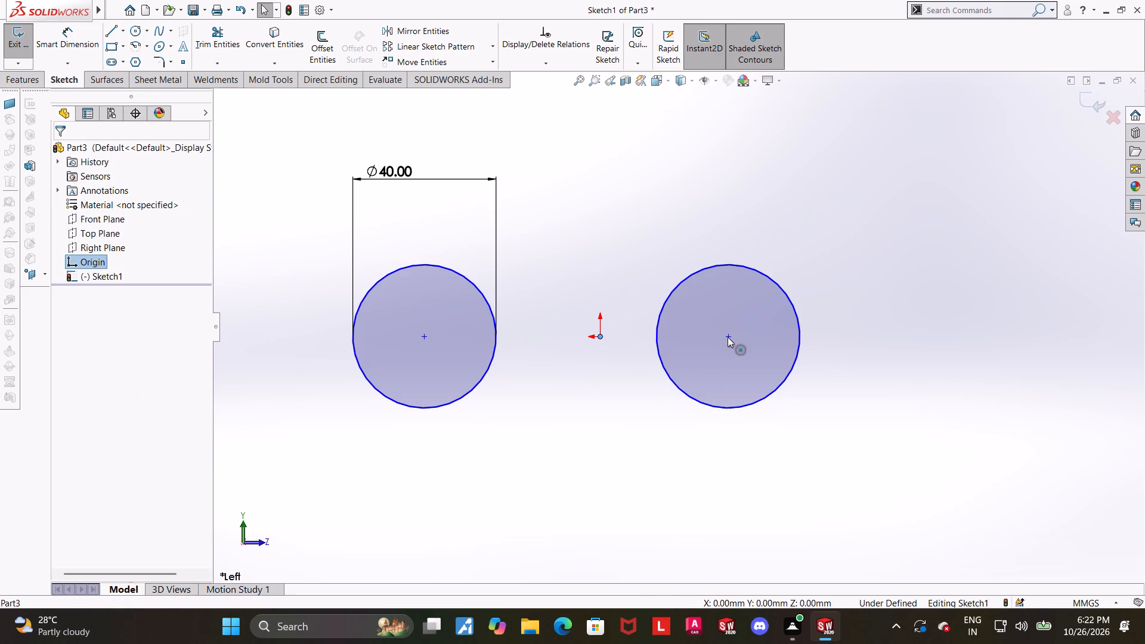
left_click(730, 336, "ctrl")
left_click(427, 336, "ctrl")
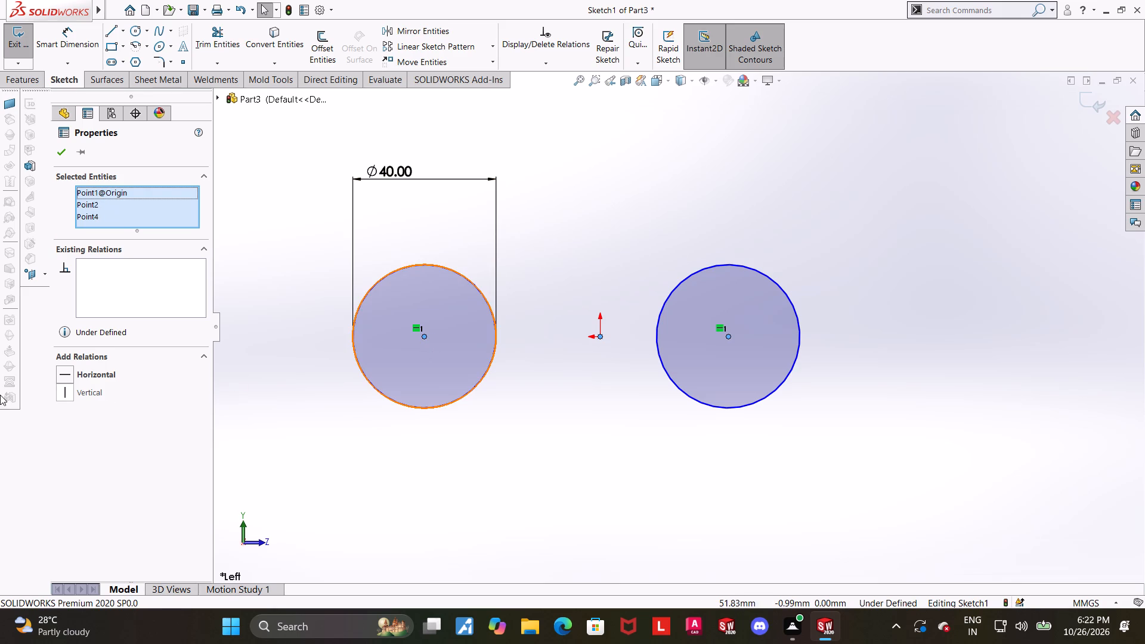
left_click(55, 378)
left_click(61, 376)
left_click(604, 499)
scroll(834, 470, "up", 3)
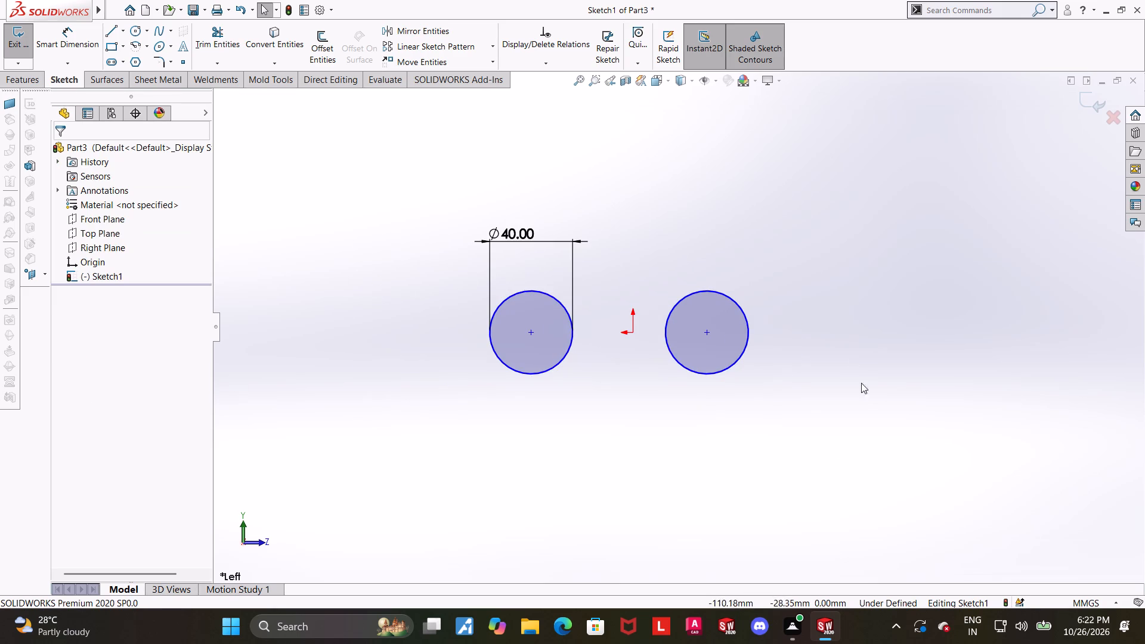
scroll(833, 332, "down", 2)
key("Escape")
Dimension the distance between the two circle centres and set it to 200 mm.
scroll(801, 364, "down", 1)
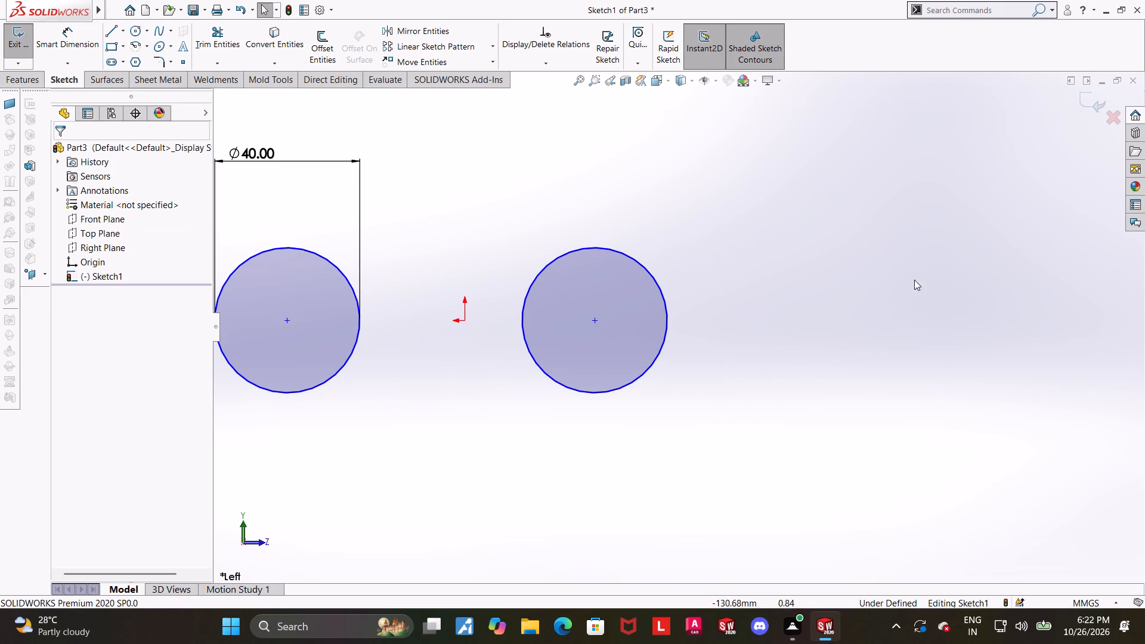
left_click(94, 44)
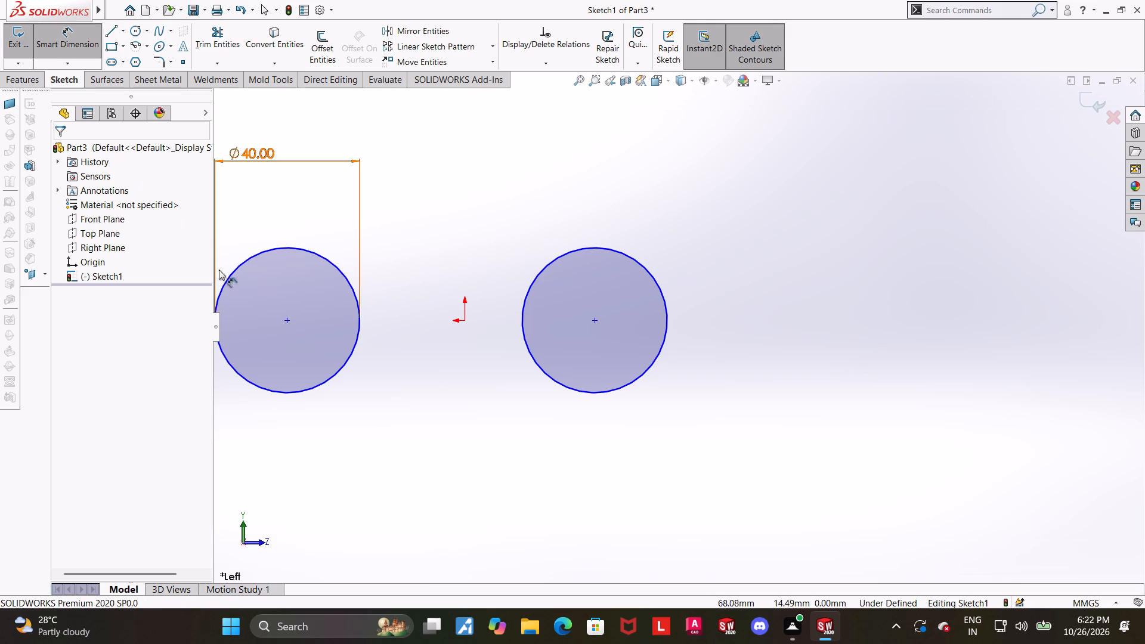
left_click(289, 318)
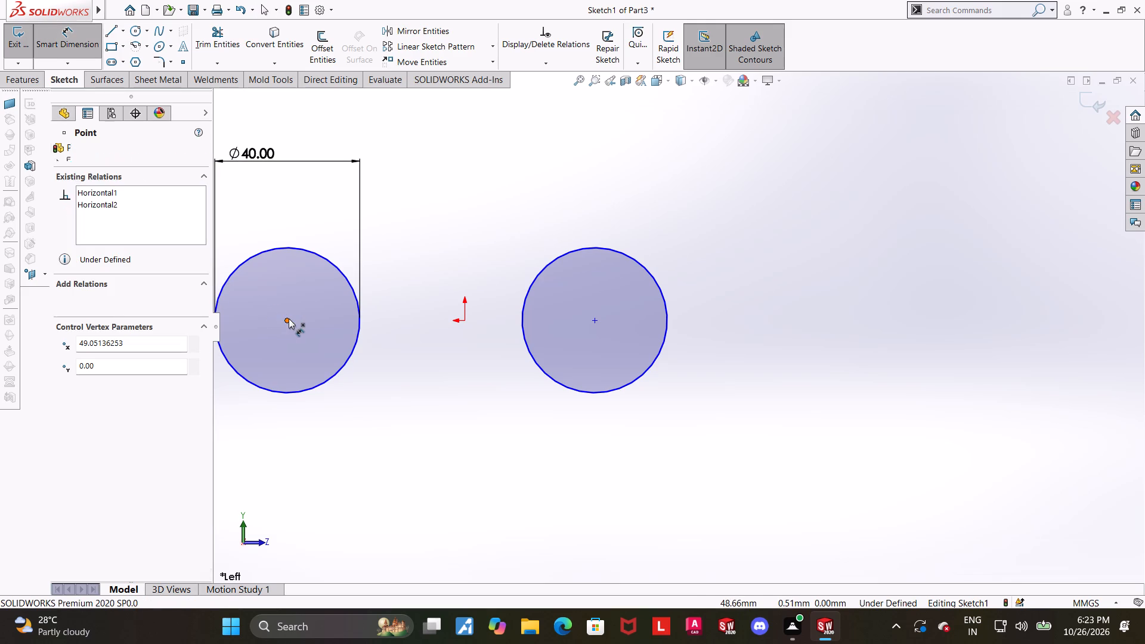
left_click(596, 318)
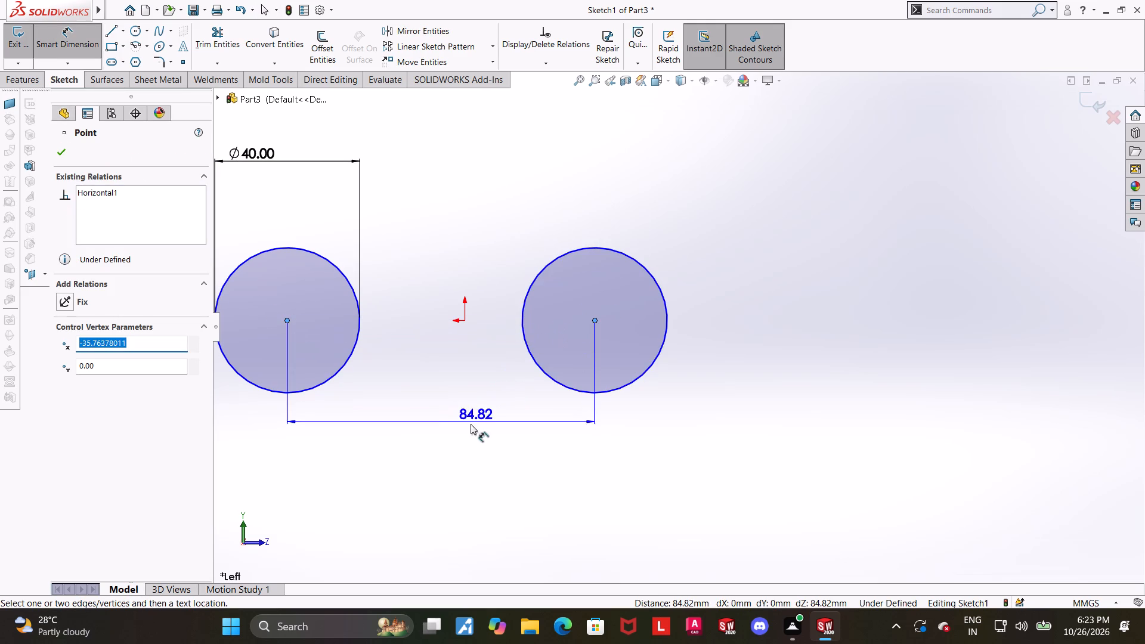
left_click(462, 443)
type("200")
key("Return")
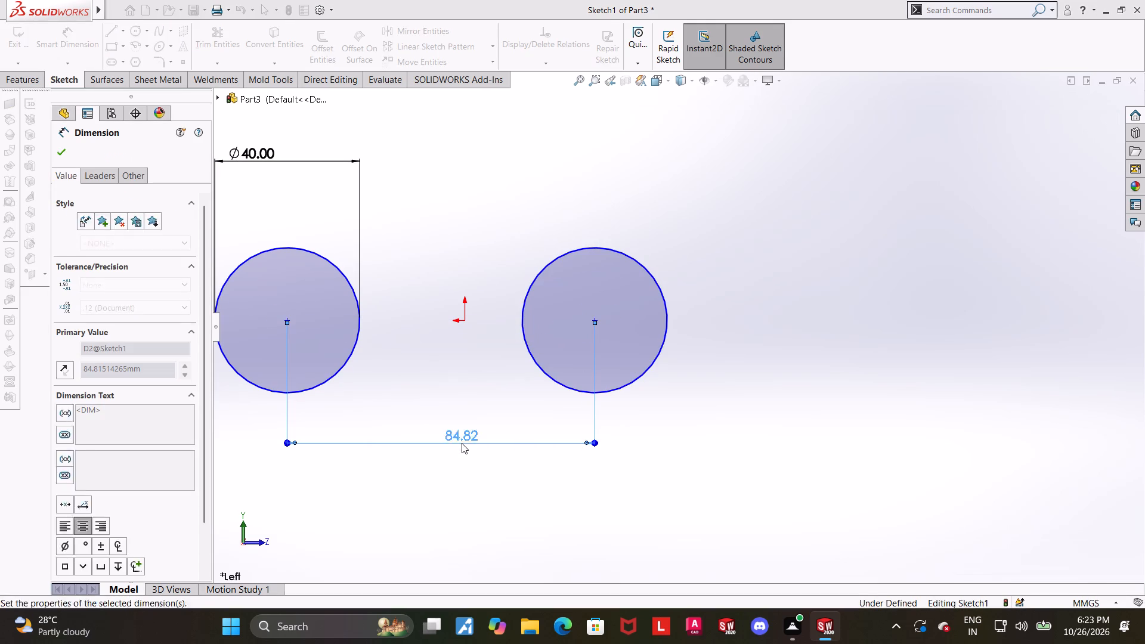
key("Escape")
scroll(794, 451, "up", 5)
left_click(782, 420)
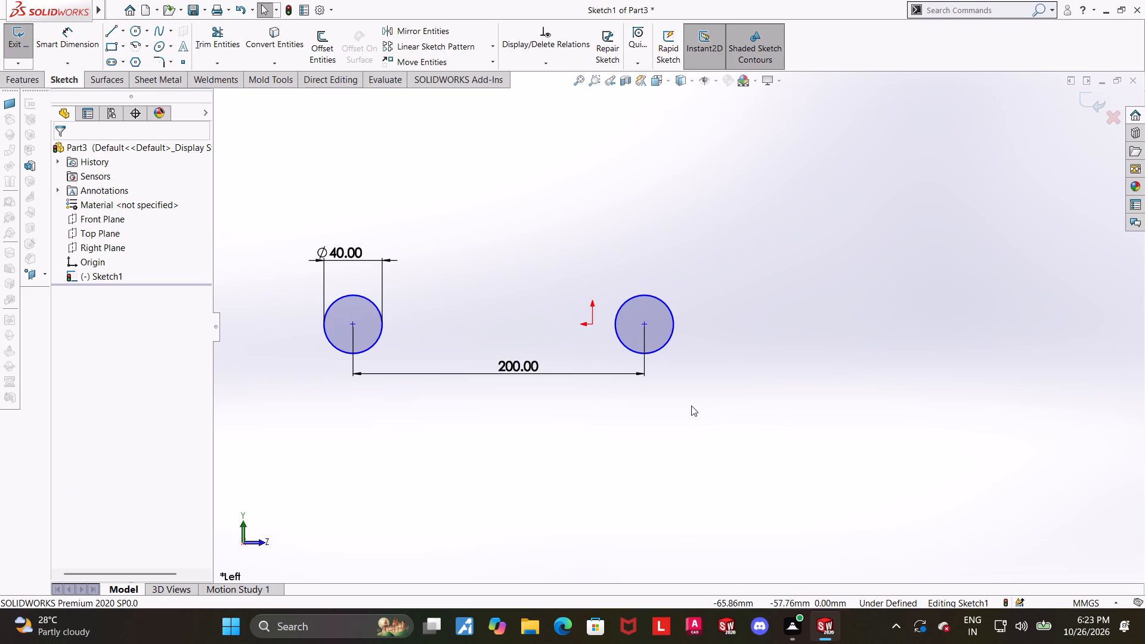
Sketch a short vertical centerline upward from the origin, between the two circles.
scroll(656, 273, "down", 1)
key("Escape")
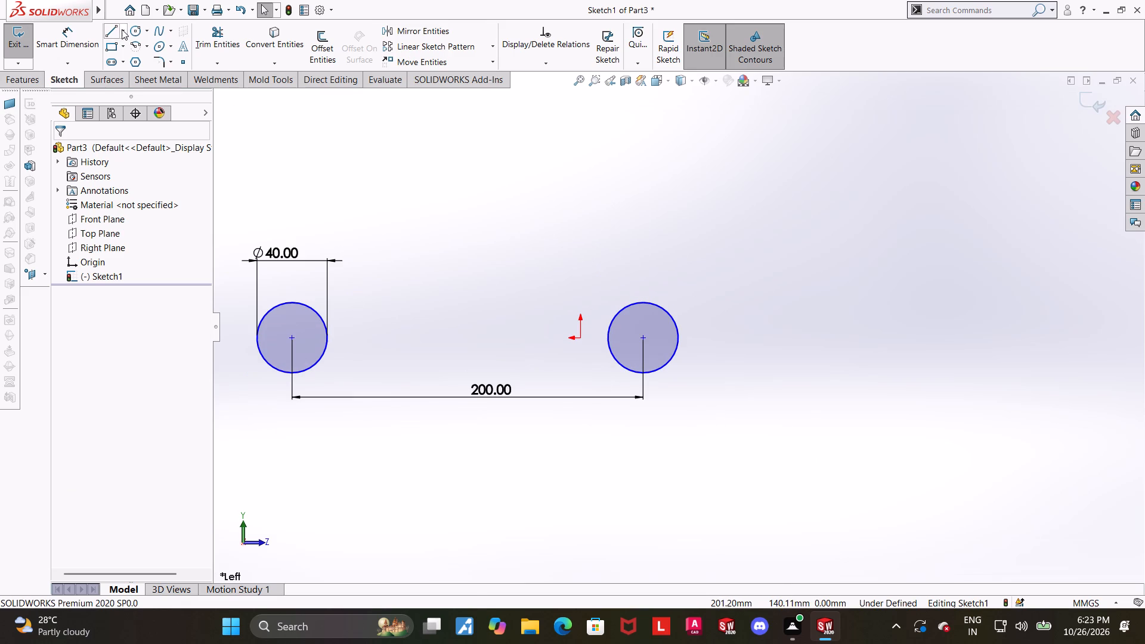
left_click(122, 29)
left_click(131, 58)
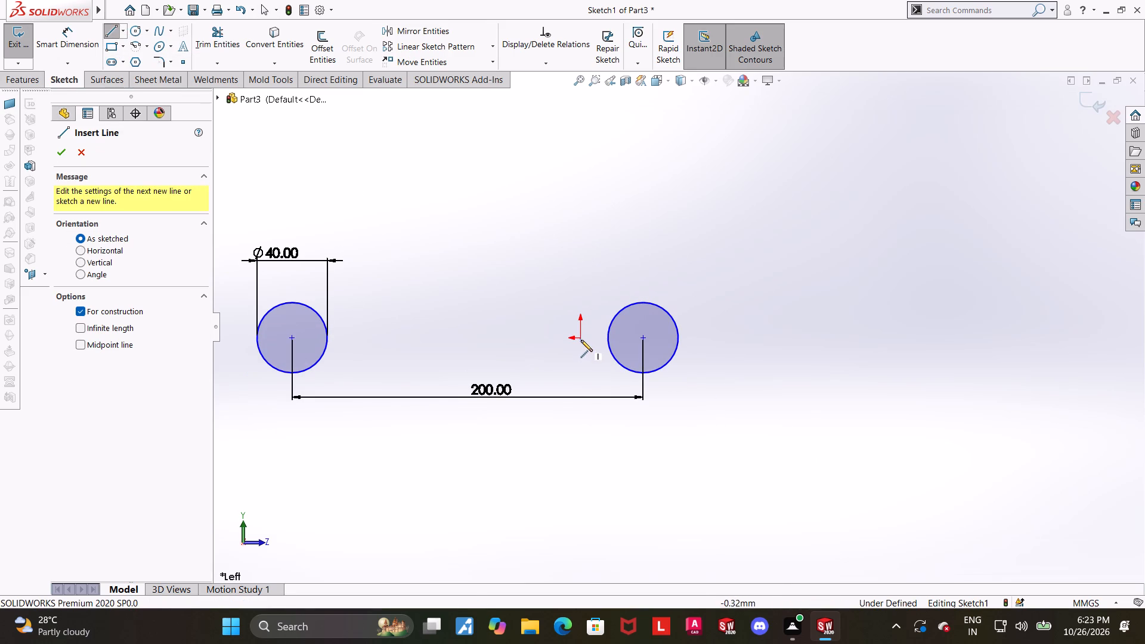
left_click(580, 339)
left_click(582, 279)
key("Escape")
key("Escape")
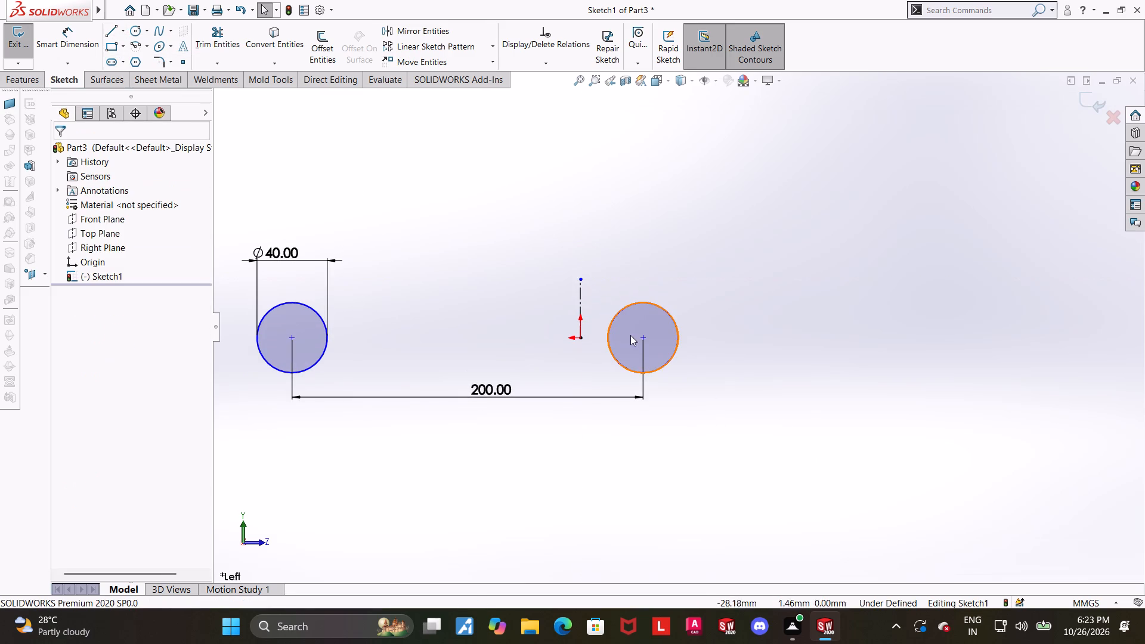
Add a Symmetric relation placing the two circle centre points evenly about the vertical centerline.
left_click(645, 336)
left_click(290, 338, "ctrl")
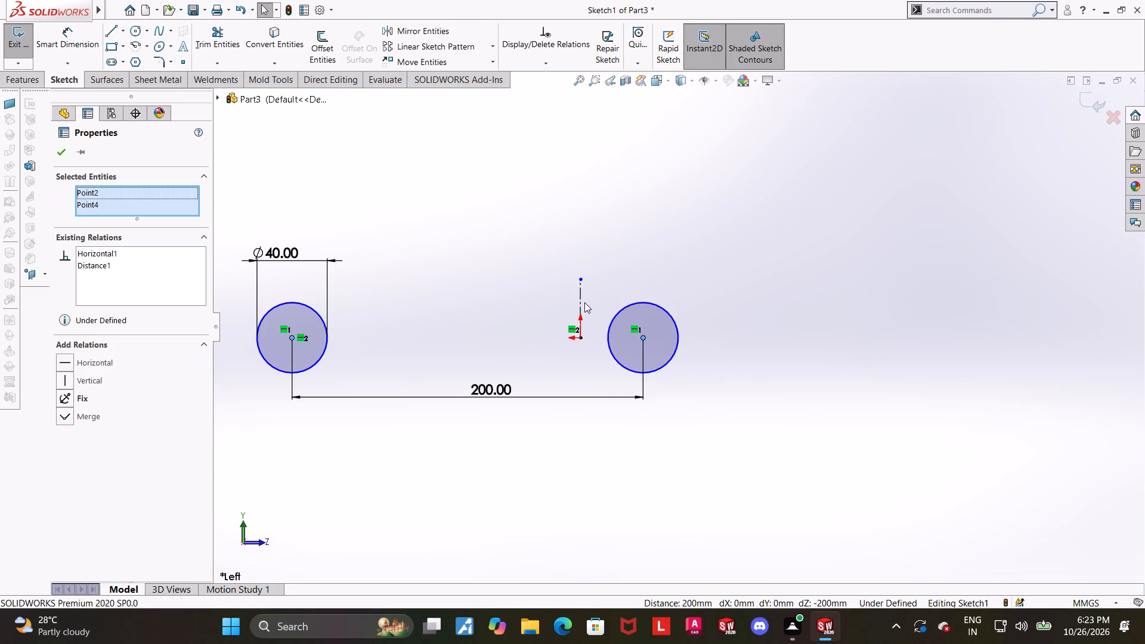
left_click(583, 301, "ctrl")
left_click(67, 374)
key("Escape")
key("Escape")
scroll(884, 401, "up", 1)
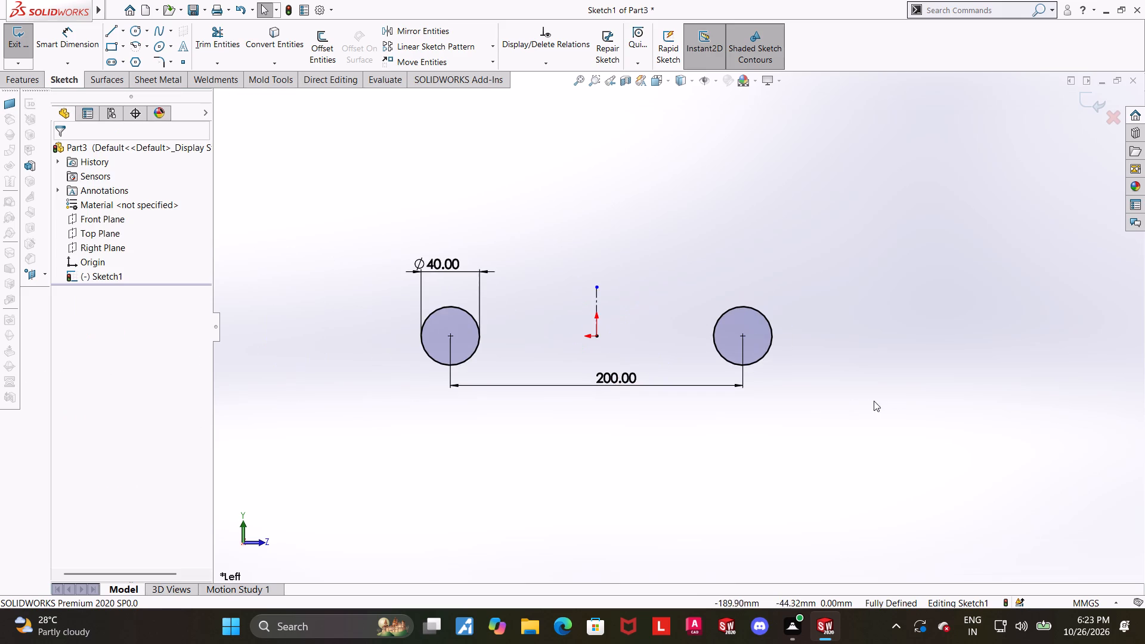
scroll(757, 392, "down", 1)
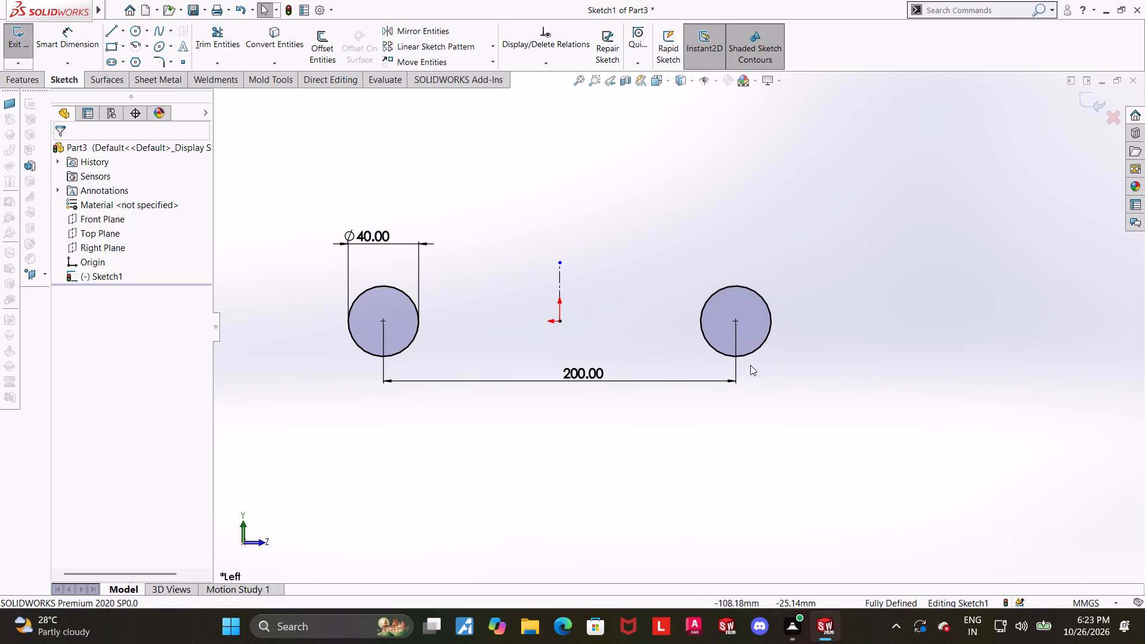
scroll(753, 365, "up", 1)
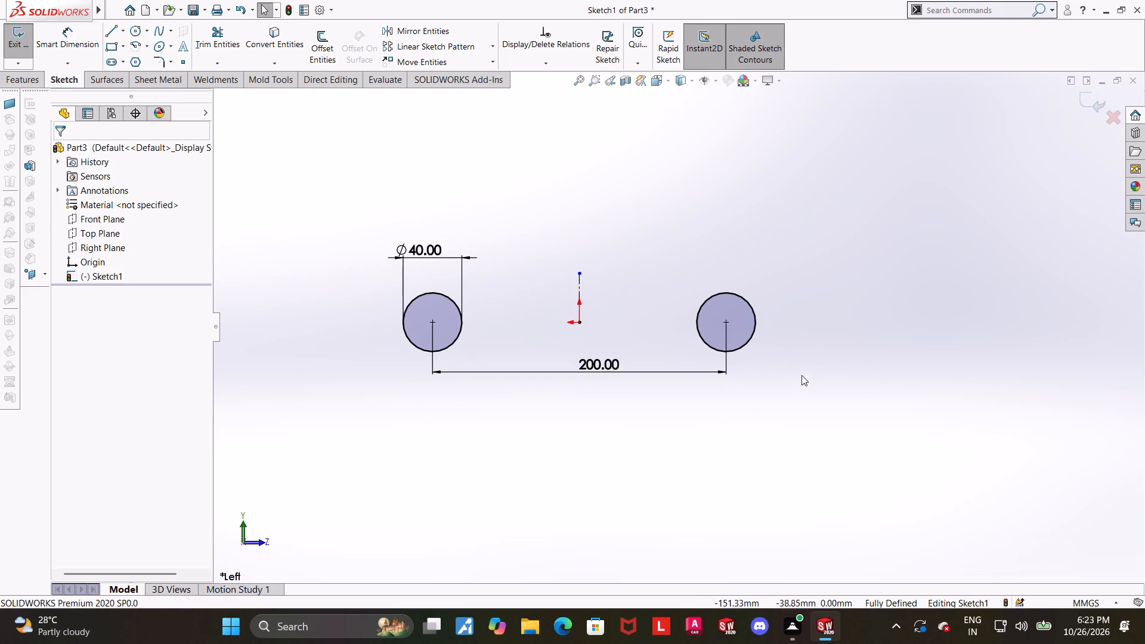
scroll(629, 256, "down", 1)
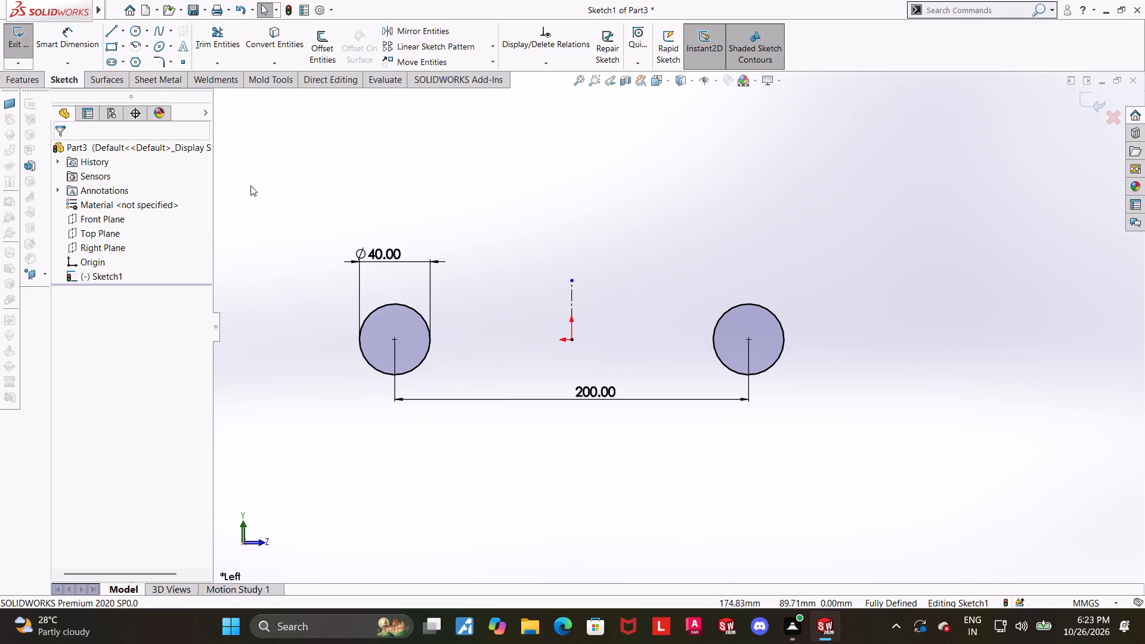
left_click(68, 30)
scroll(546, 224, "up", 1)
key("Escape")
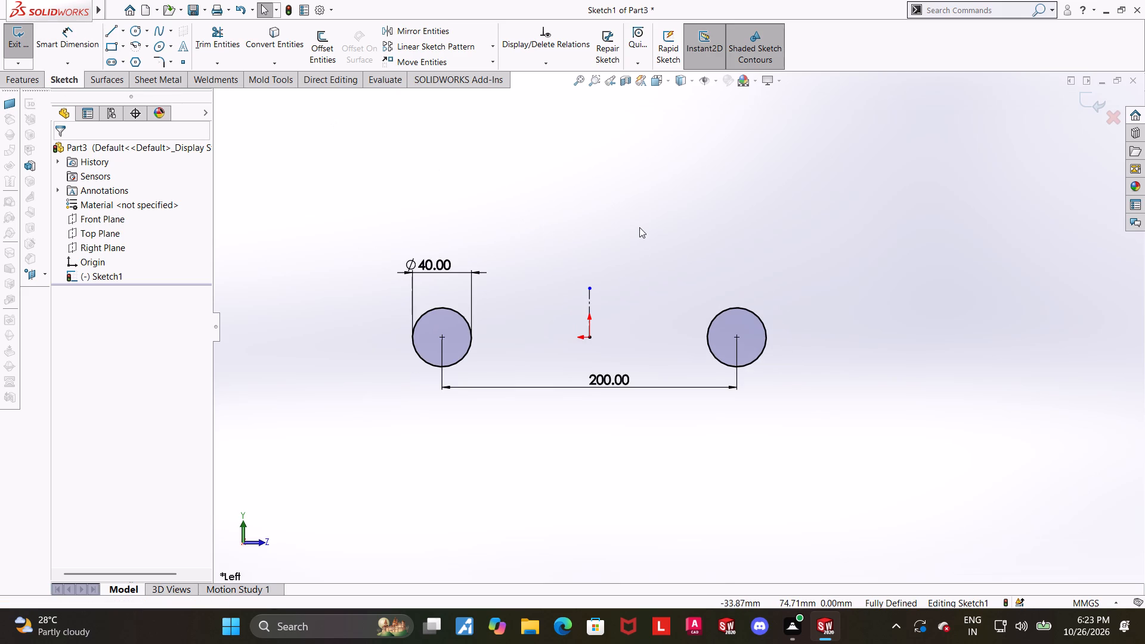
Sketch a horizontal midpoint line about 93 mm long, centred about 72 mm above the origin.
scroll(640, 228, "down", 1)
left_click(123, 32)
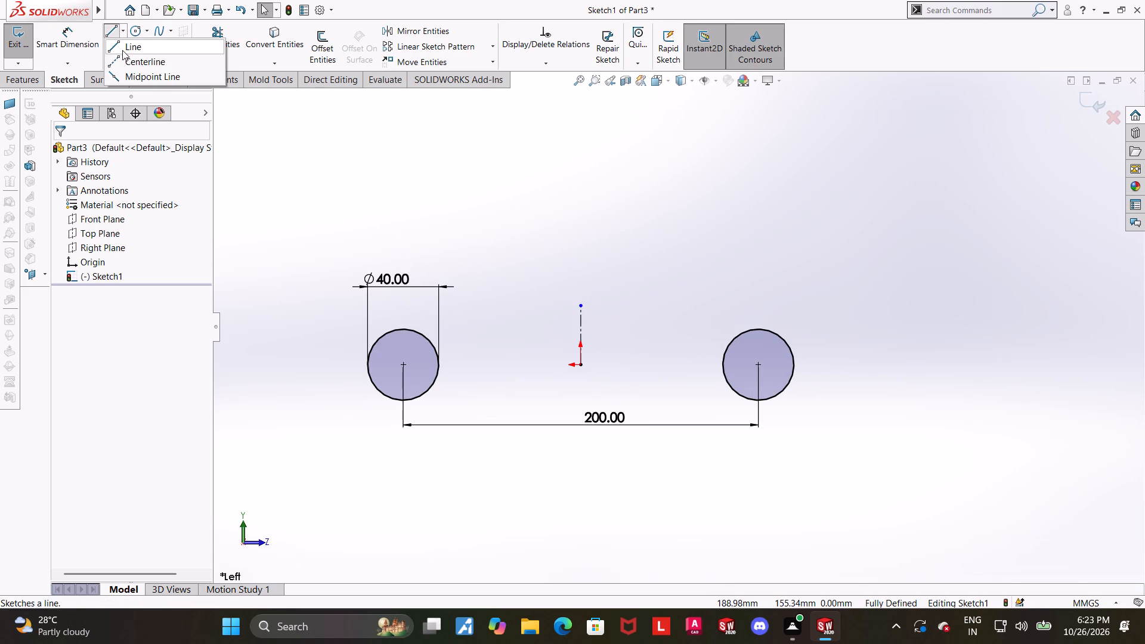
left_click(123, 73)
left_click(580, 236)
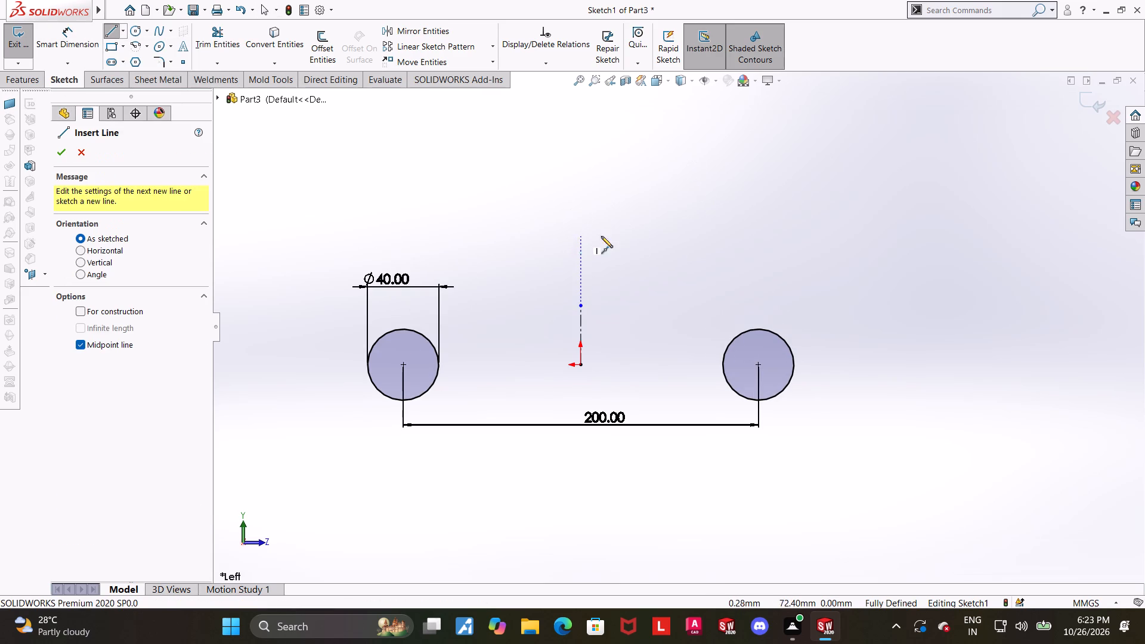
left_click(663, 236)
key("Escape")
key("Escape")
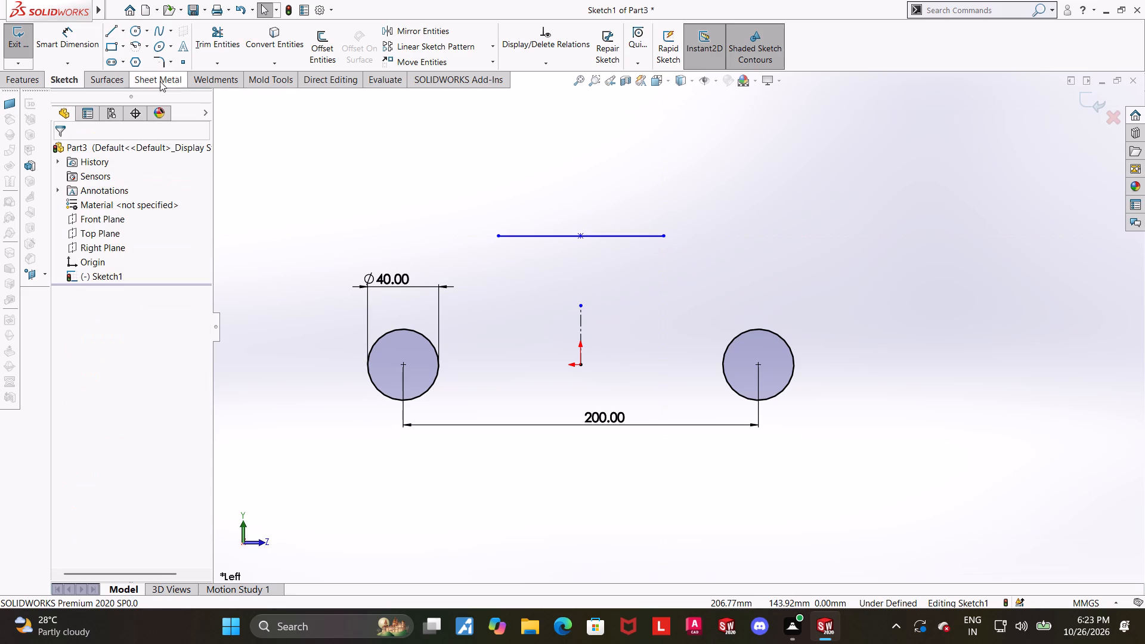
Dimension the length of the horizontal line above the origin as 90 mm.
left_click(67, 42)
left_click(607, 233)
left_click(614, 178)
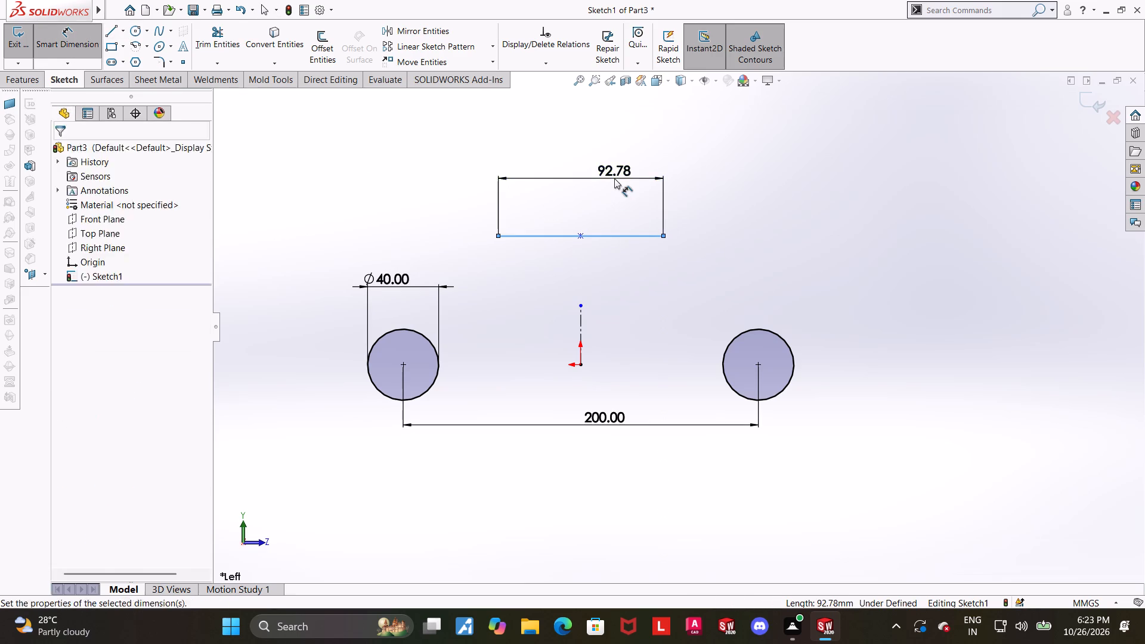
type("90")
key("Delete")
key("Return")
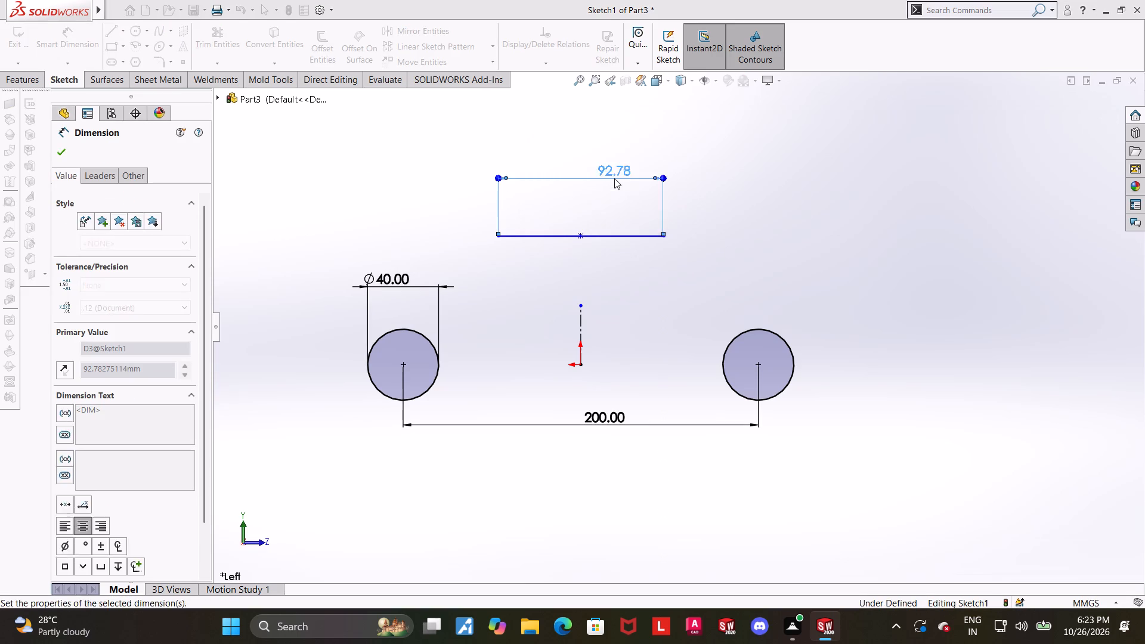
key("Escape")
key("Escape")
left_click(757, 236)
Add a Vertical relation between the horizontal line's midpoint and the origin.
scroll(758, 237, "up", 1)
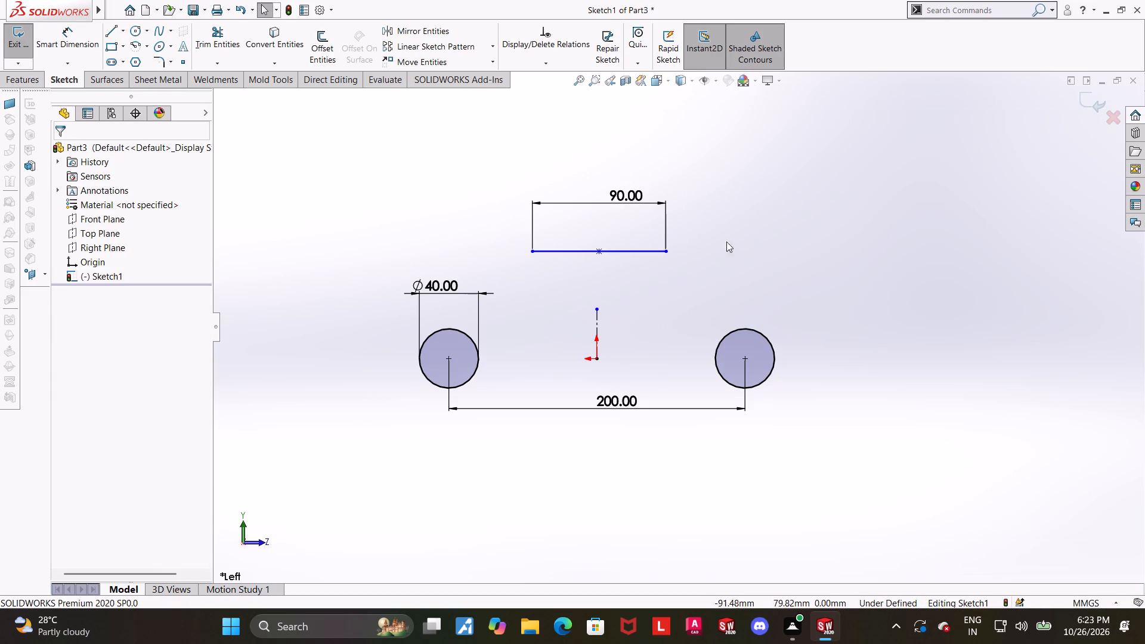
left_click(598, 248)
left_click(596, 357, "ctrl")
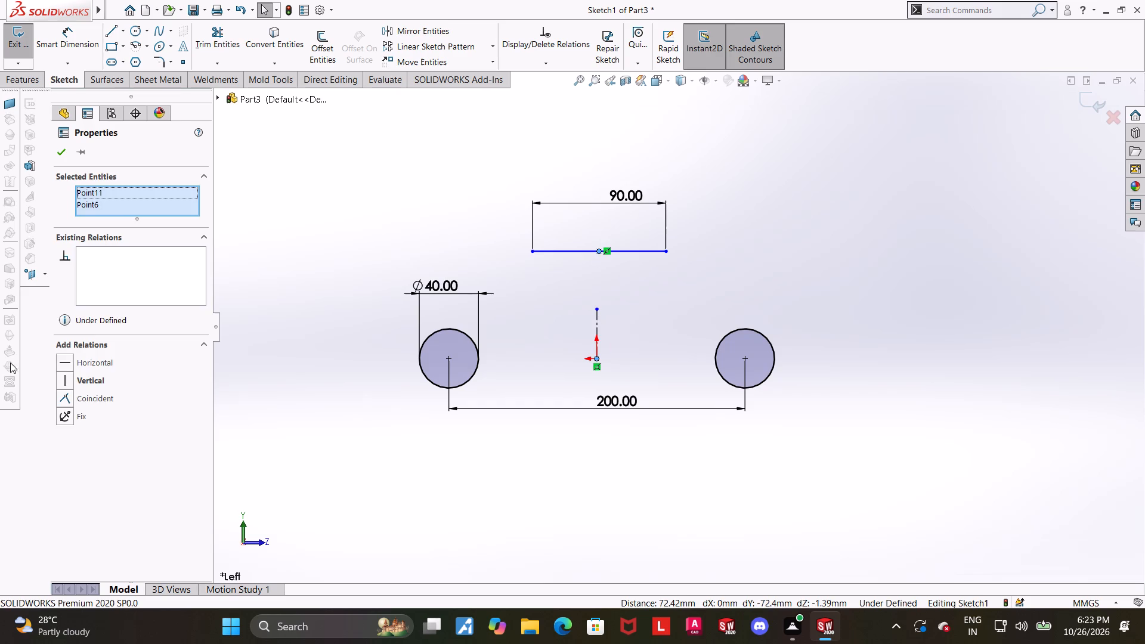
left_click(63, 380)
left_click(892, 305)
Dimension the horizontal line's height above the origin as 50 mm.
scroll(887, 305, "up", 1)
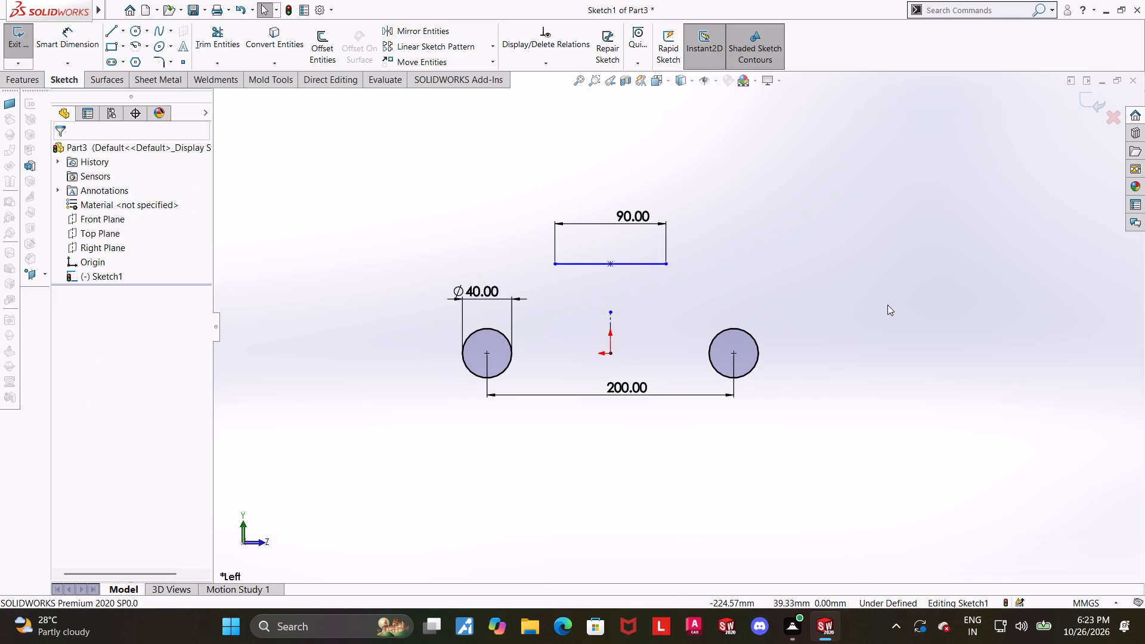
scroll(887, 309, "up", 1)
scroll(669, 343, "down", 1)
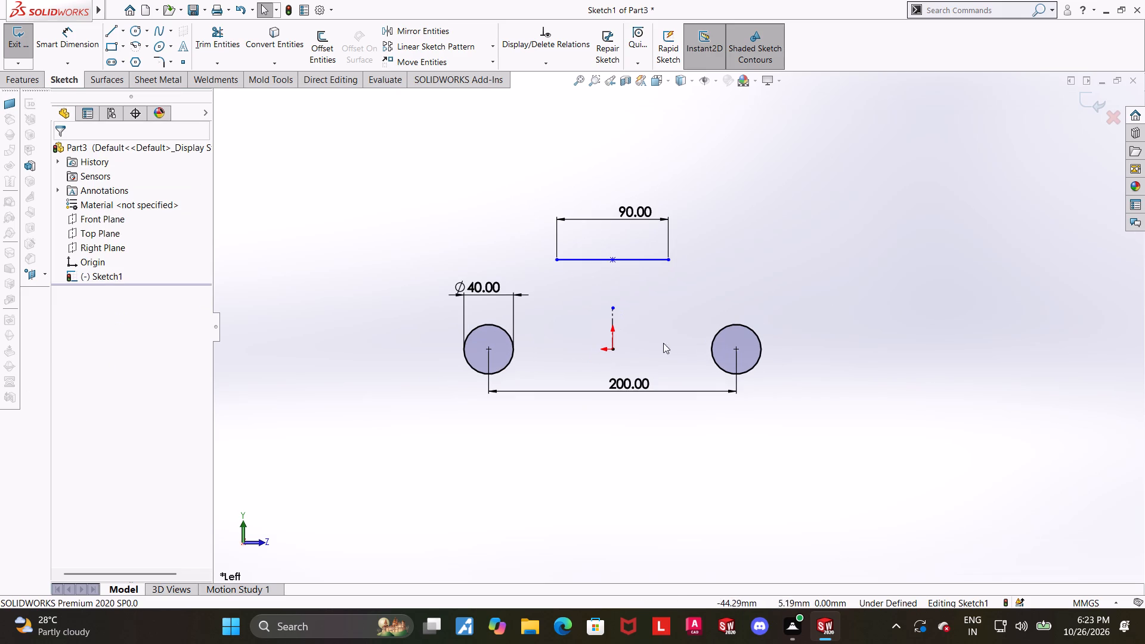
key("Escape")
left_click(86, 36)
left_click(603, 262)
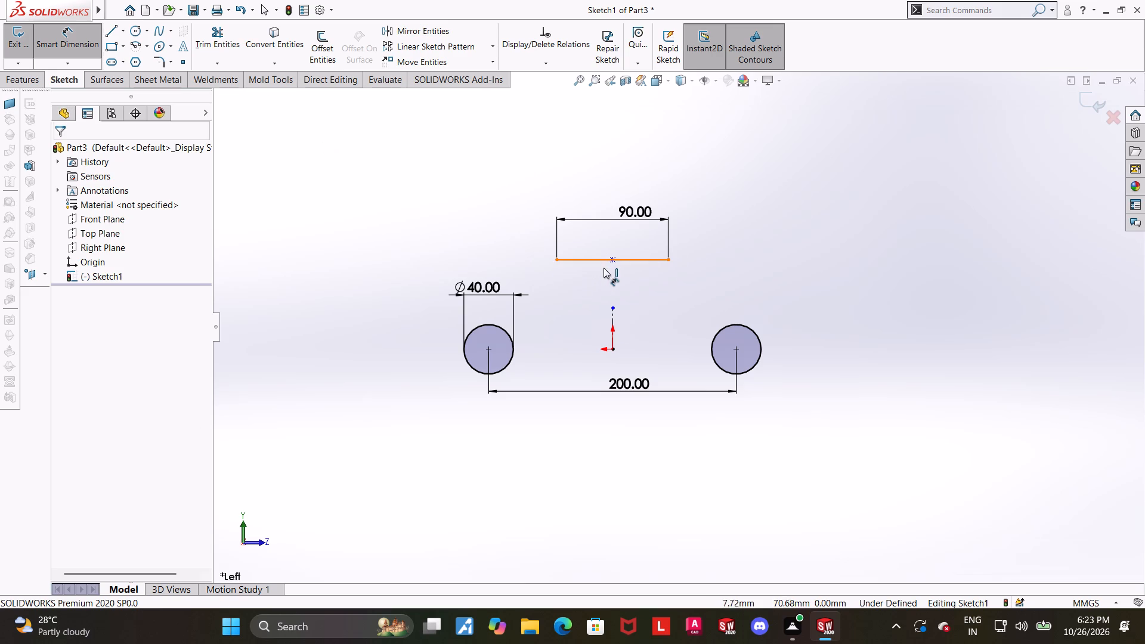
left_click(615, 352)
left_click(355, 336)
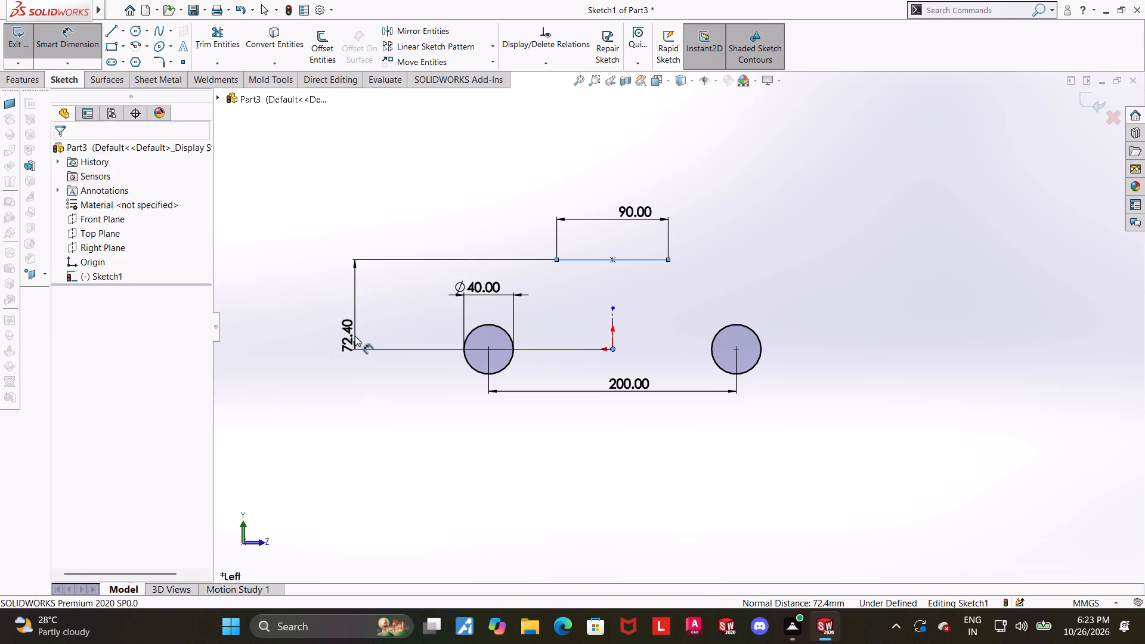
type("50")
key("Return")
key("Escape")
key("Escape")
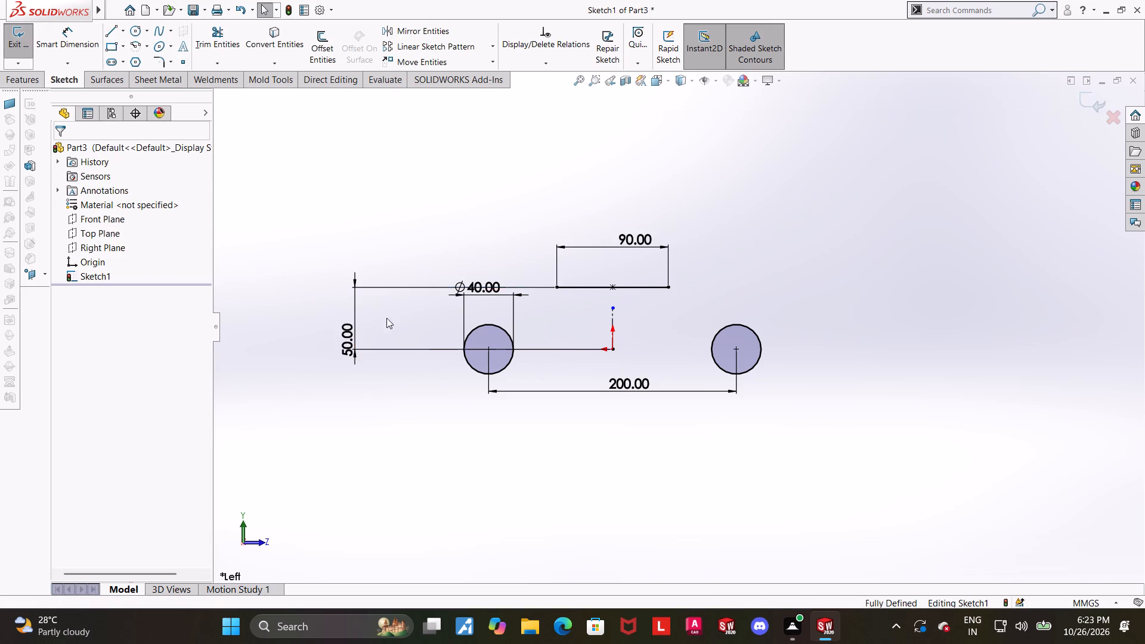
left_click(852, 323)
Sketch a line tangent to the circle carrying the diameter dimension, running from its upper side to the nearer end of the 90 mm line.
scroll(773, 321, "down", 1)
scroll(708, 333, "down", 1)
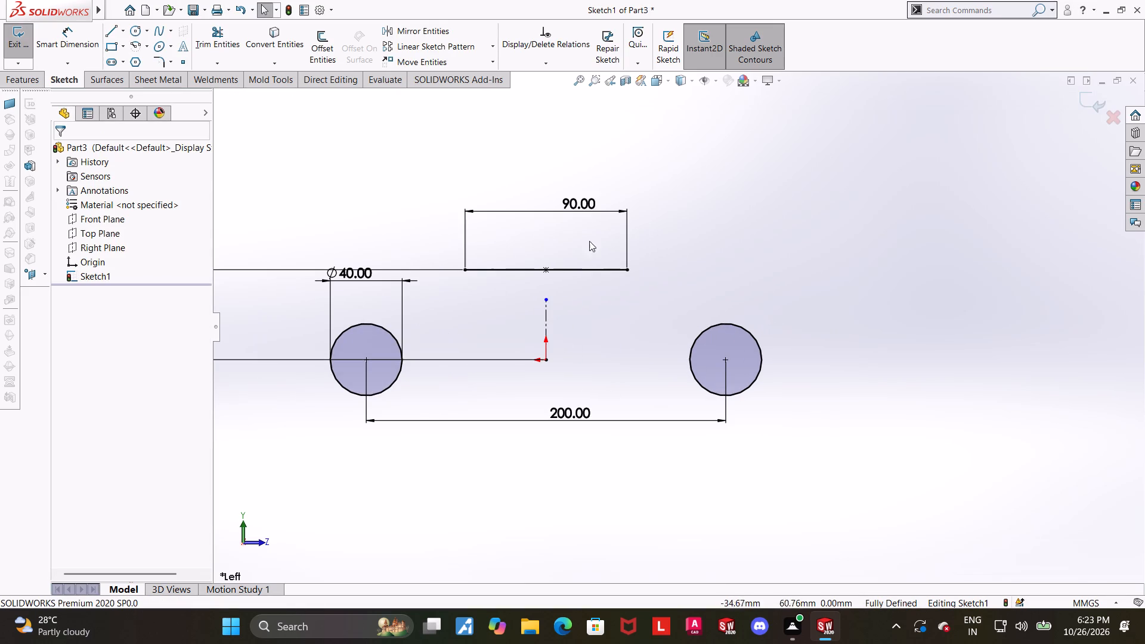
left_click(113, 31)
scroll(320, 227, "down", 1)
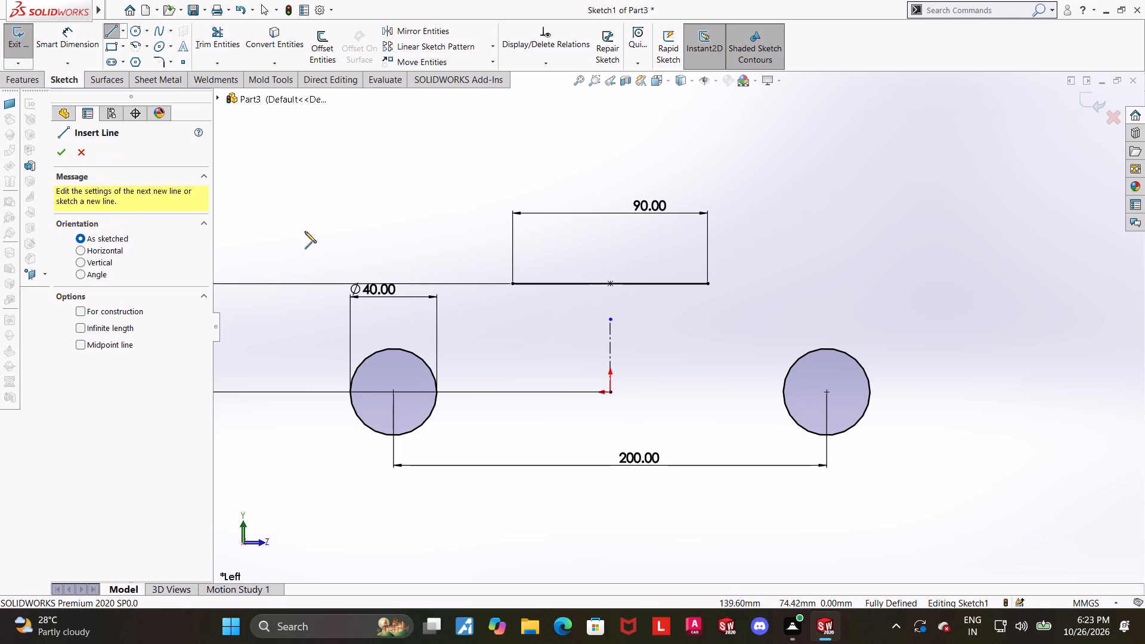
left_click(357, 364)
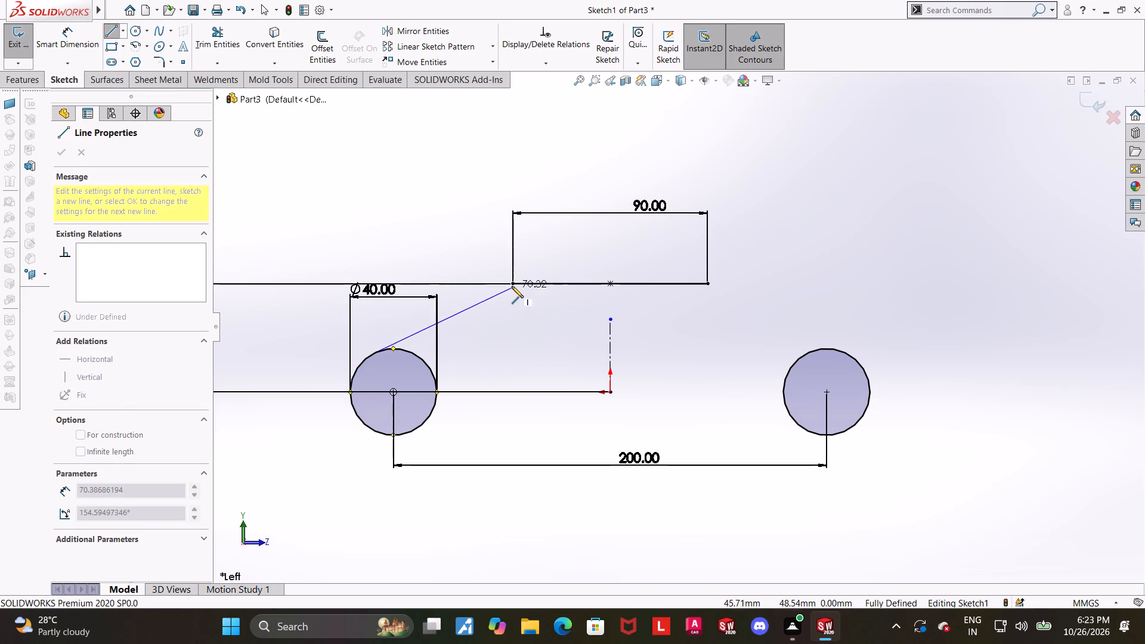
left_click(513, 284)
key("Escape")
key("Escape")
left_click(501, 337)
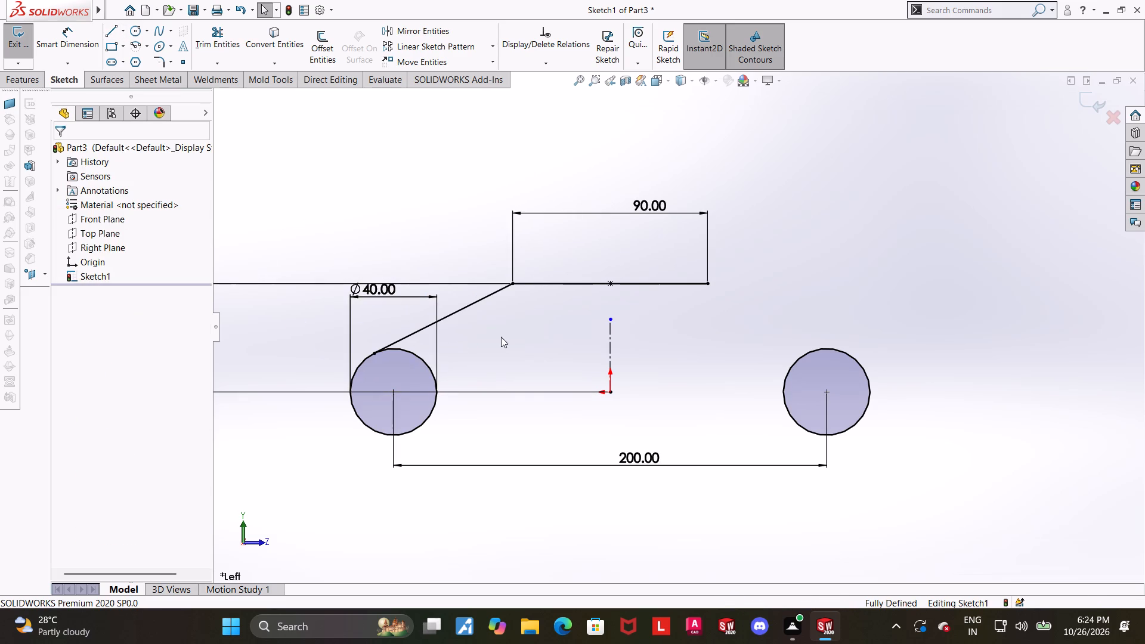
left_click(428, 324)
left_click(527, 336)
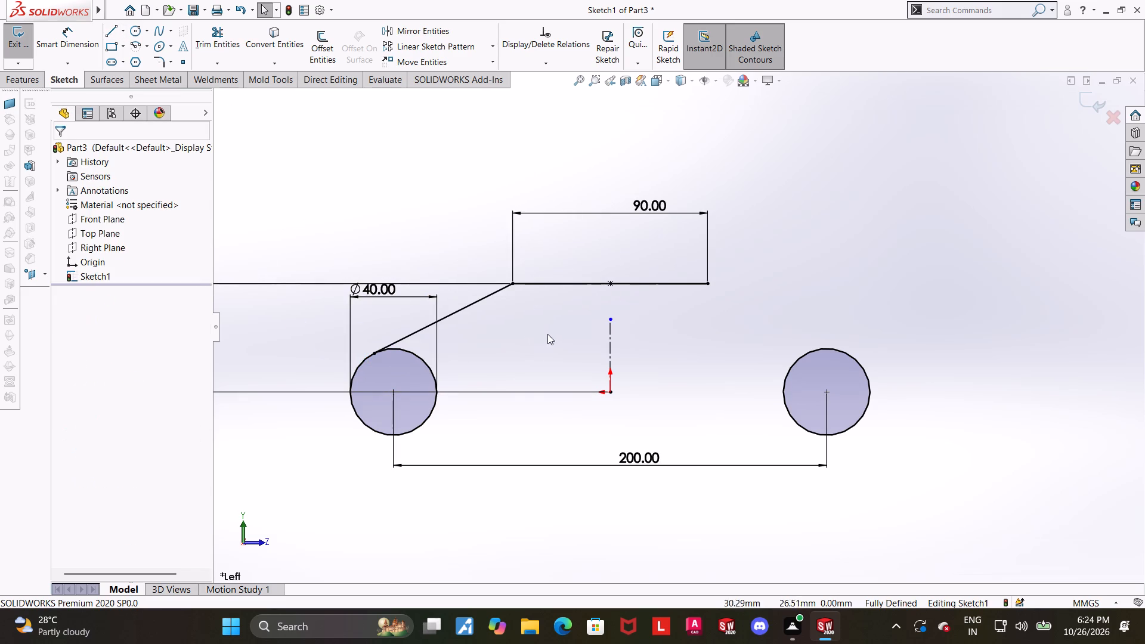
Sketch a sloping line from the free end of the 90 mm line to the upper outer side of the other circle.
left_click(109, 30)
left_click(708, 284)
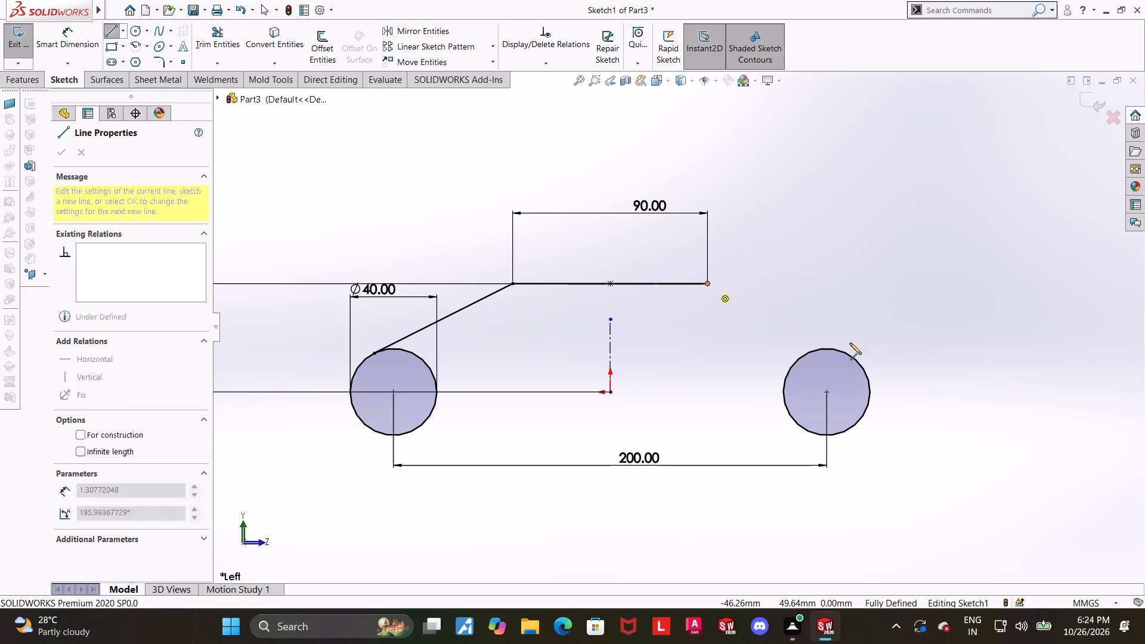
left_click(854, 358)
key("Escape")
key("Escape")
Add a Tangent relation between the new sloping line and the circle without the diameter dimension.
left_click(864, 368)
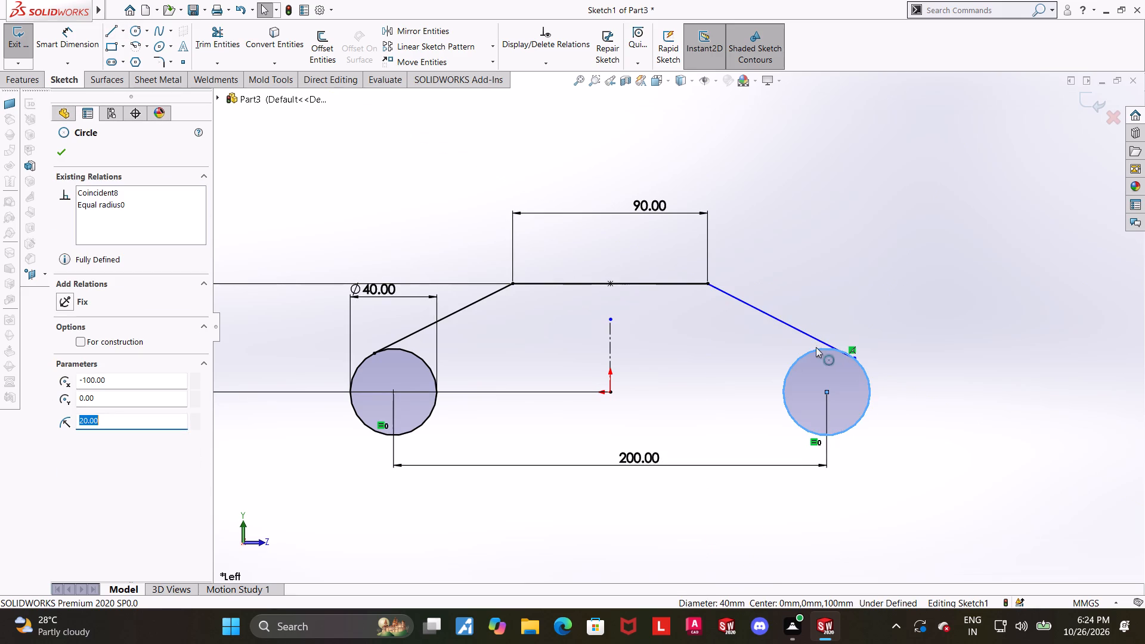
left_click(813, 333, "ctrl")
left_click(810, 337, "ctrl")
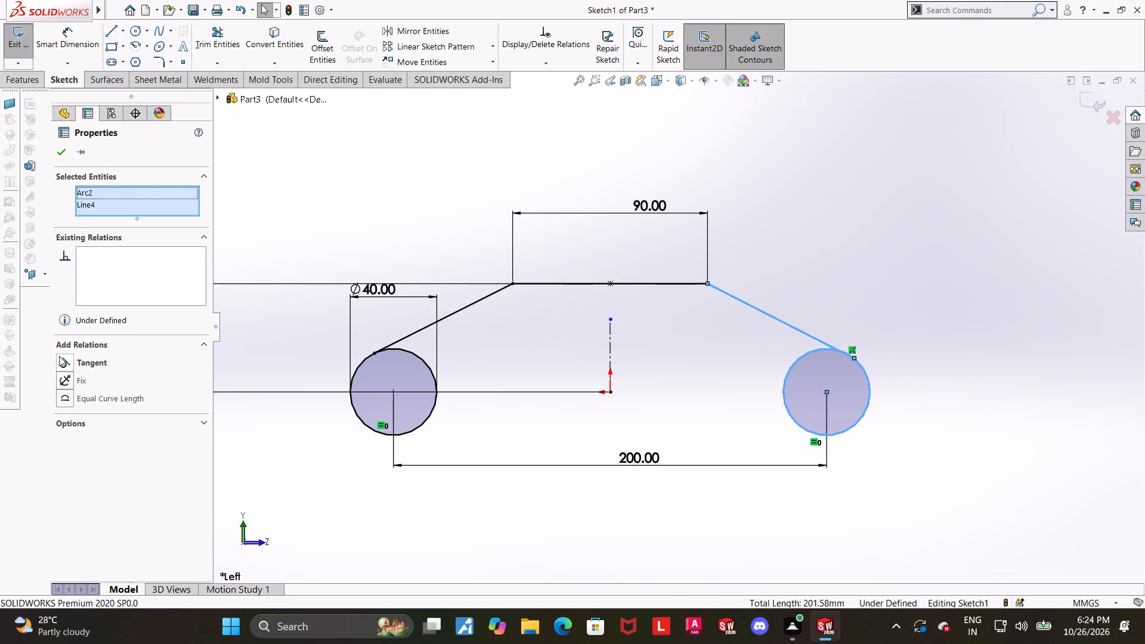
left_click(66, 358)
left_click(757, 479)
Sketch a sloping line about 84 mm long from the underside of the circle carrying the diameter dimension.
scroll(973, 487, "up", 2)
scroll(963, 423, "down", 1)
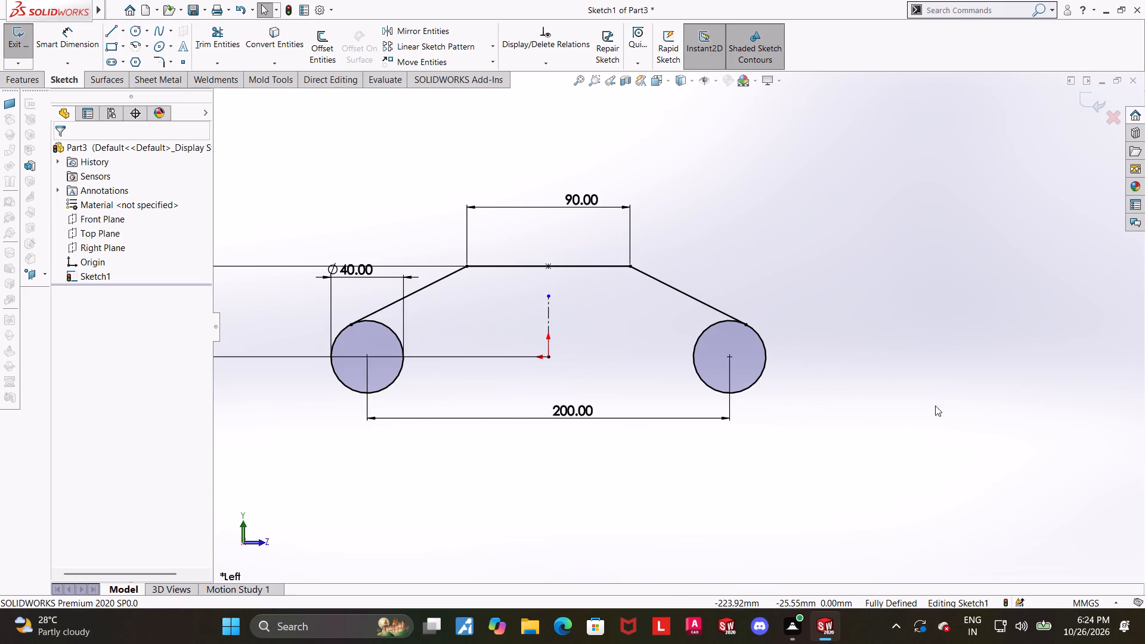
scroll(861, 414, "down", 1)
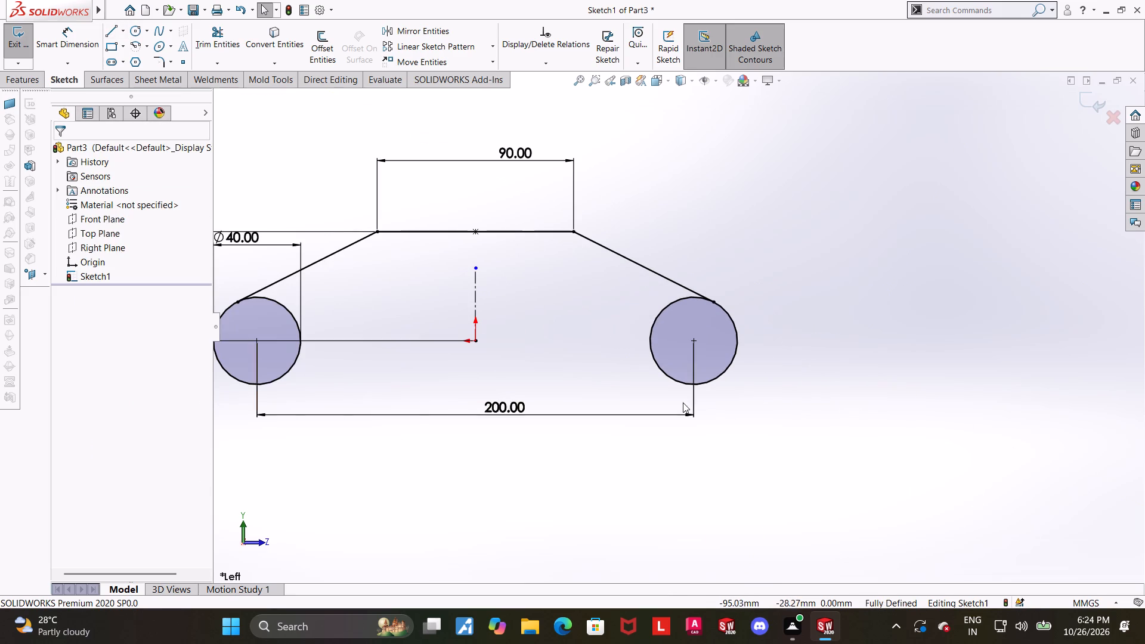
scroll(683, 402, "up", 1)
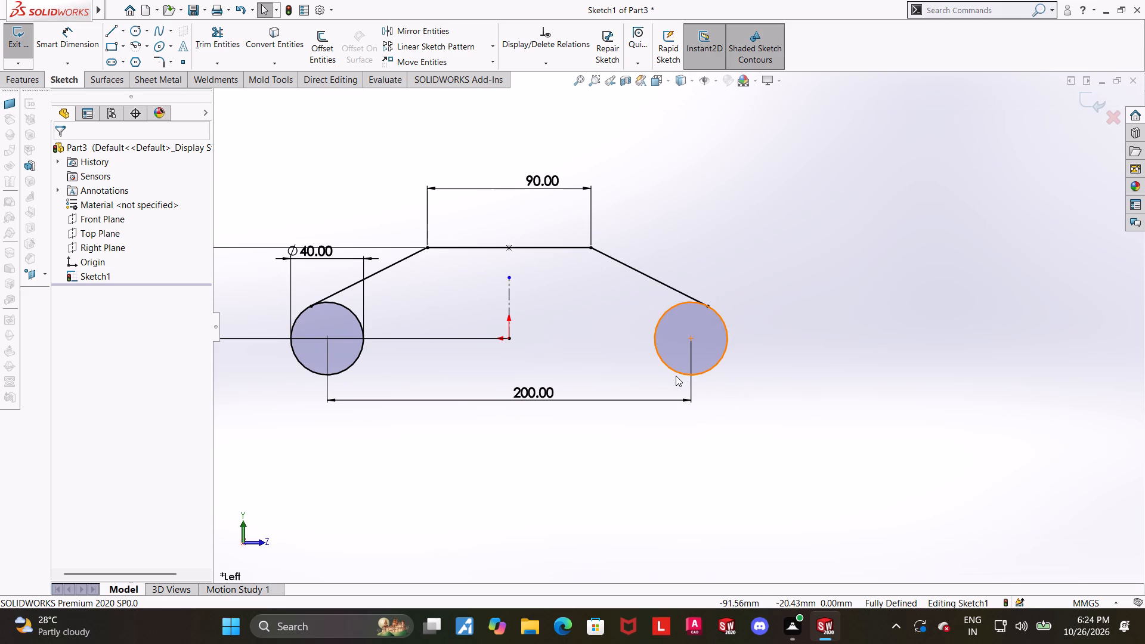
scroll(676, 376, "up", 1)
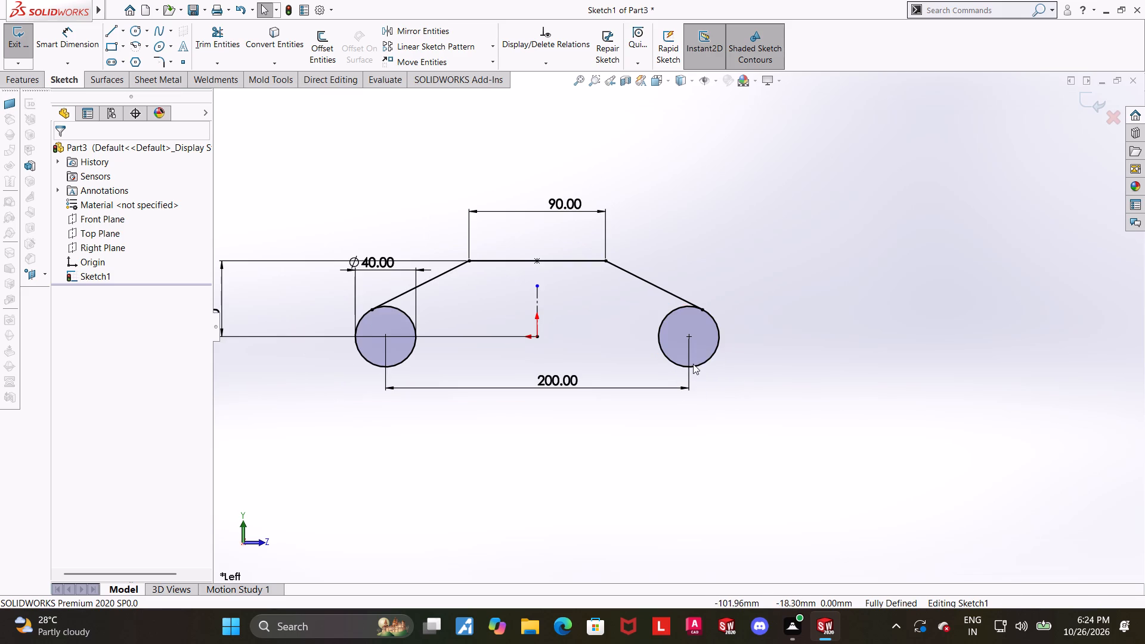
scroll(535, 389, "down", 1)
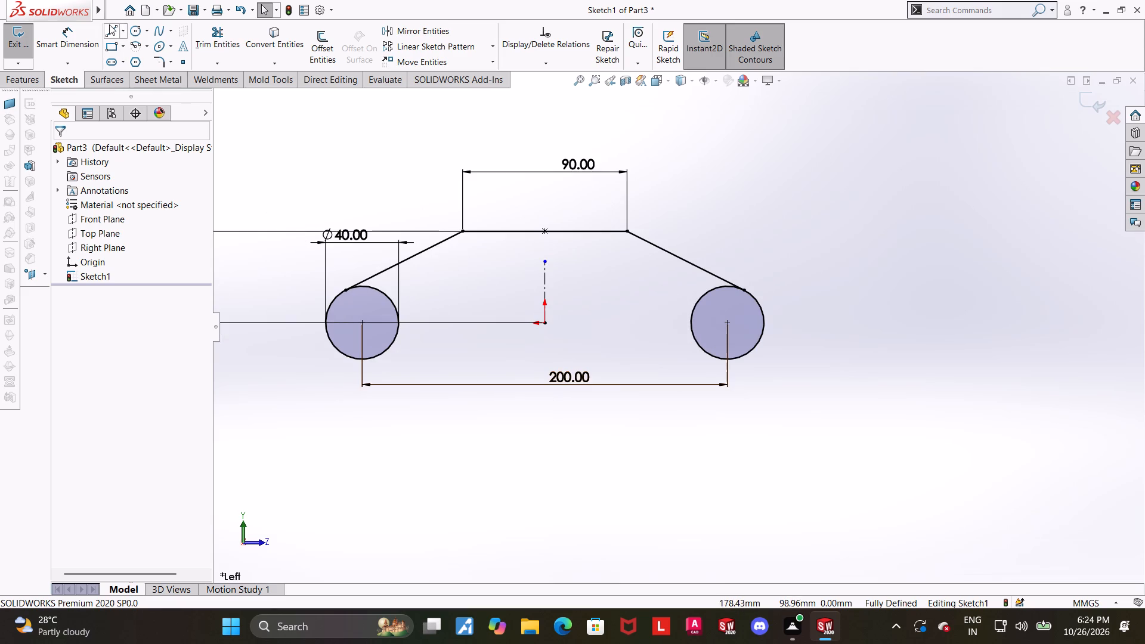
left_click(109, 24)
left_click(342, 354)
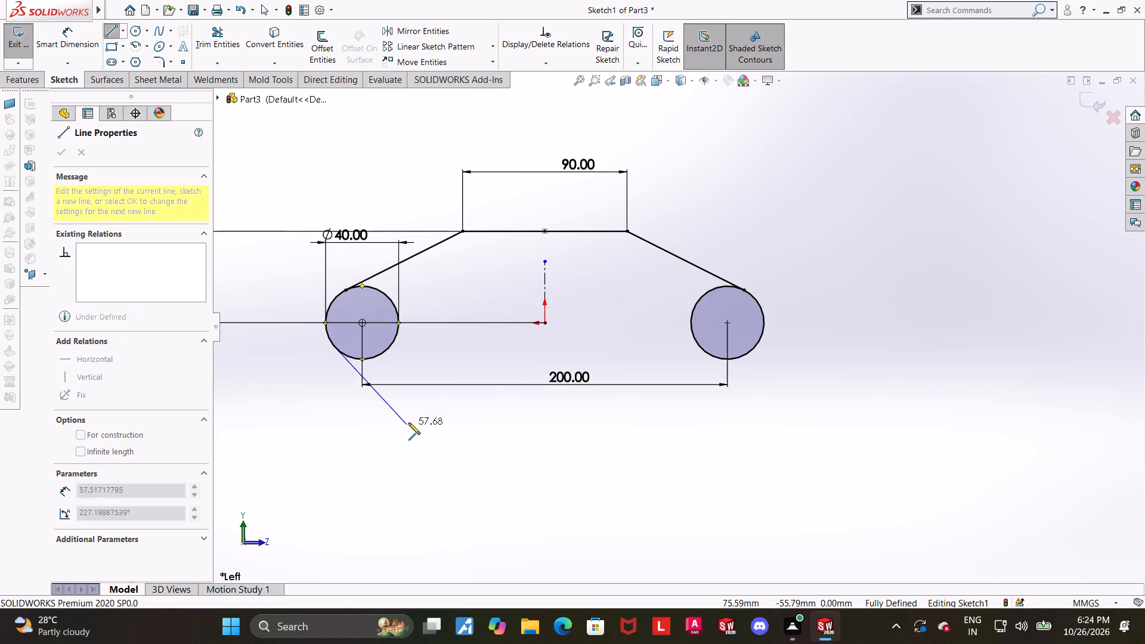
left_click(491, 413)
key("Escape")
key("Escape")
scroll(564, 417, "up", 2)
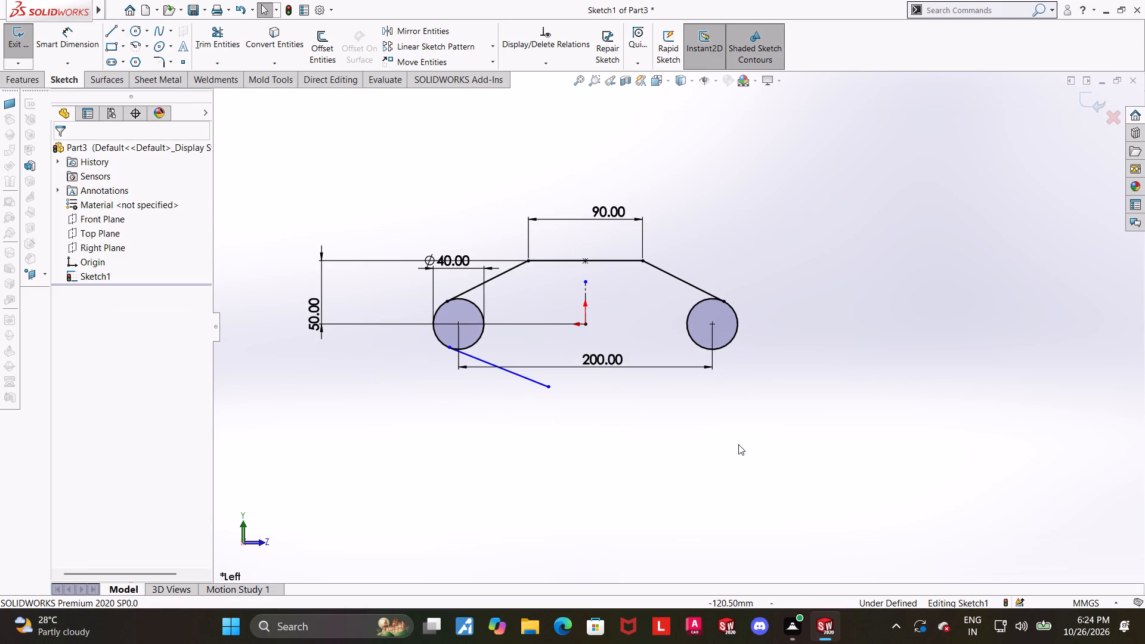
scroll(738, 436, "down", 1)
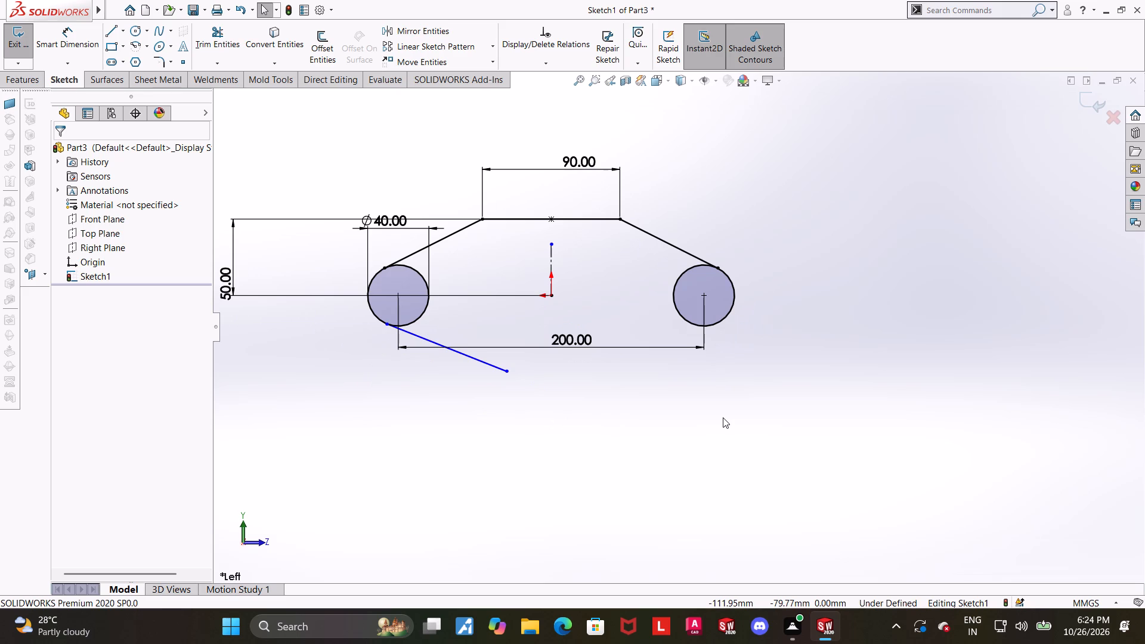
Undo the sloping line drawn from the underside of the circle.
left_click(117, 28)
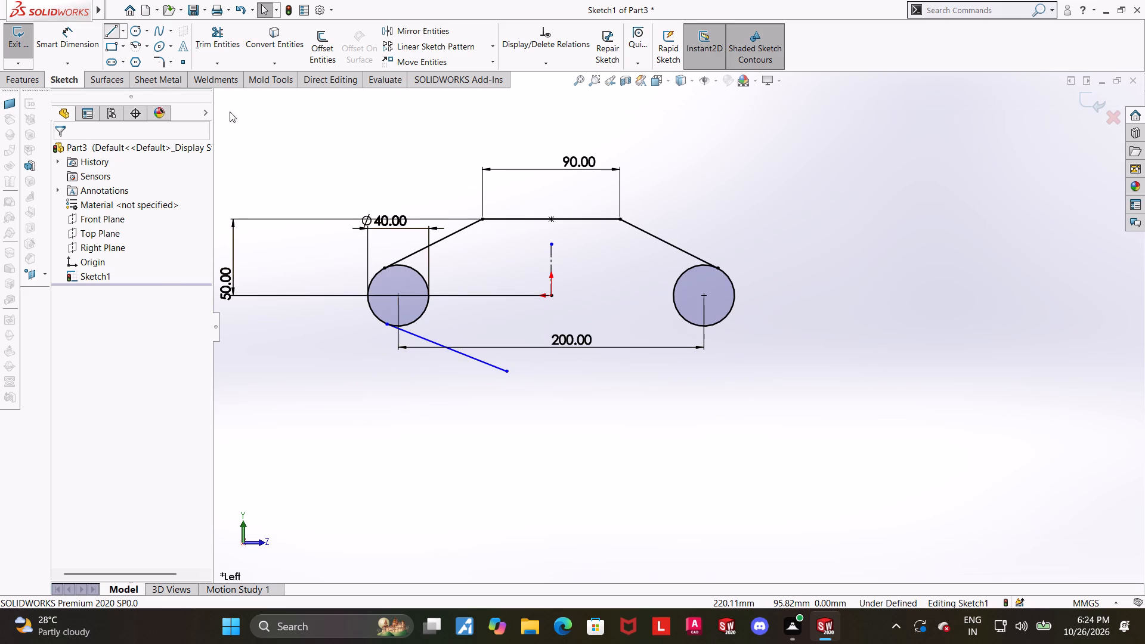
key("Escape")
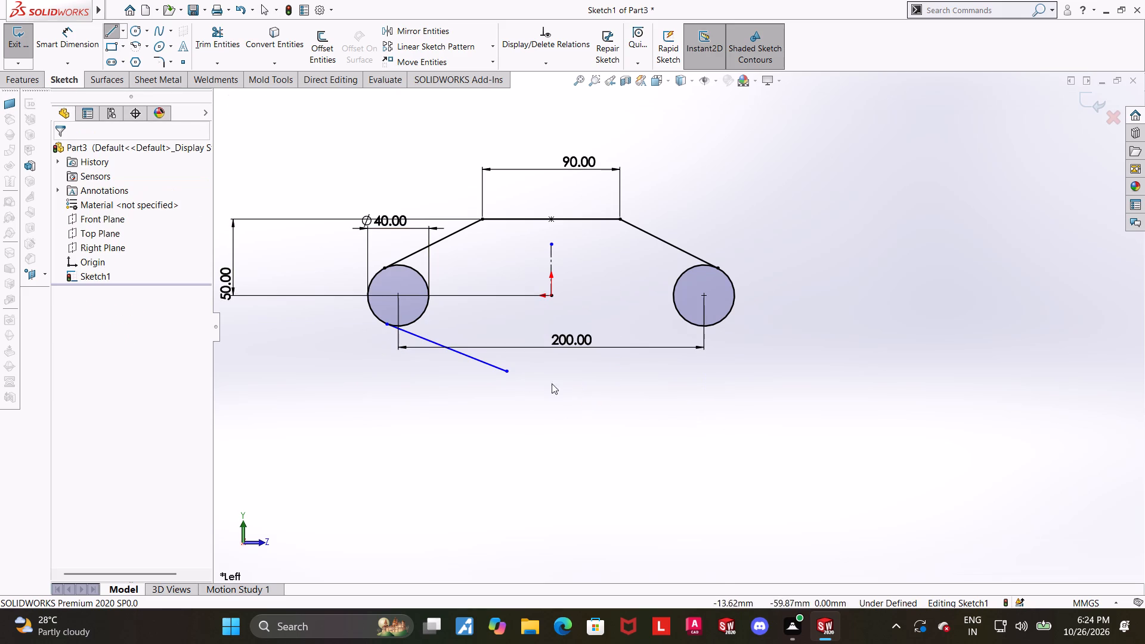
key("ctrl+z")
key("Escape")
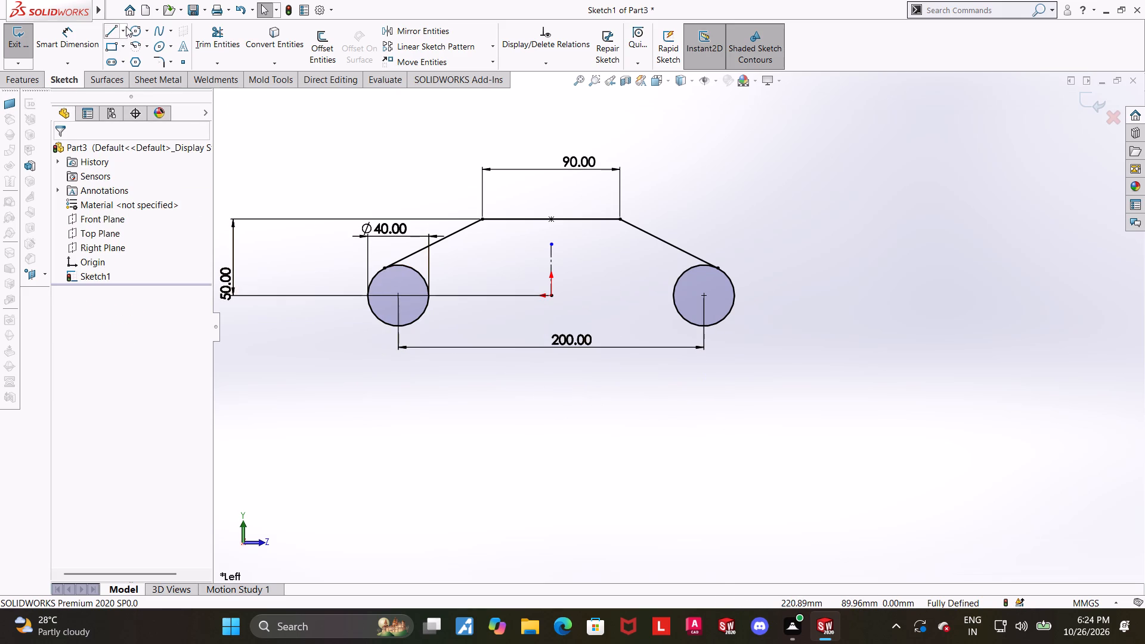
Sketch a short horizontal centerline from the centre of the circle carrying the diameter dimension towards the origin.
left_click(125, 33)
left_click(128, 66)
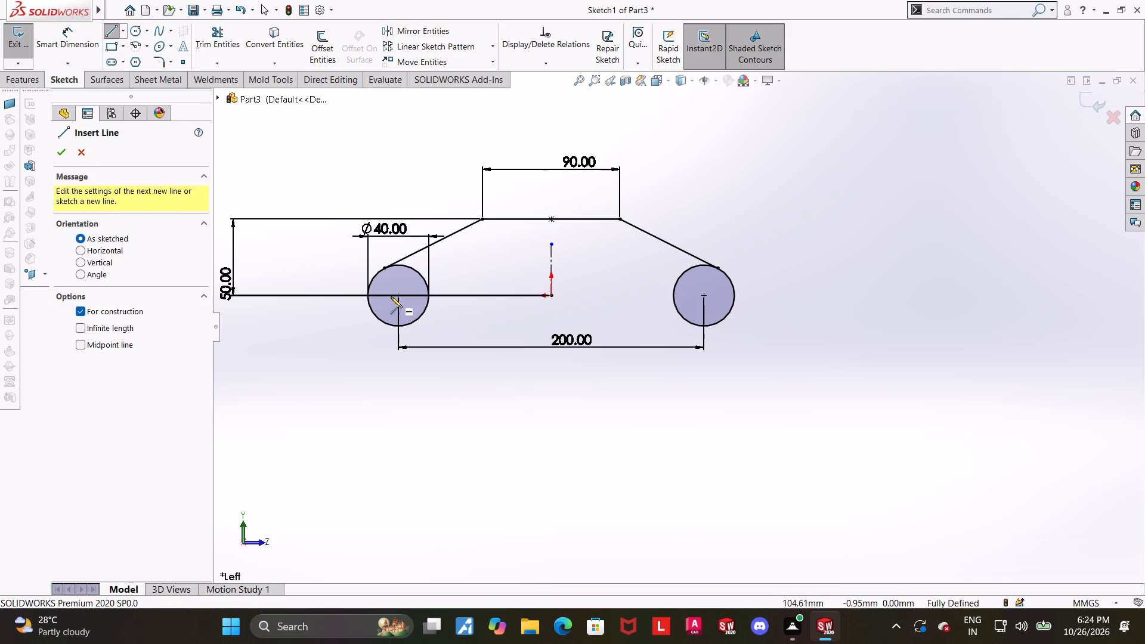
left_click(399, 295)
left_click(459, 293)
key("Escape")
key("Escape")
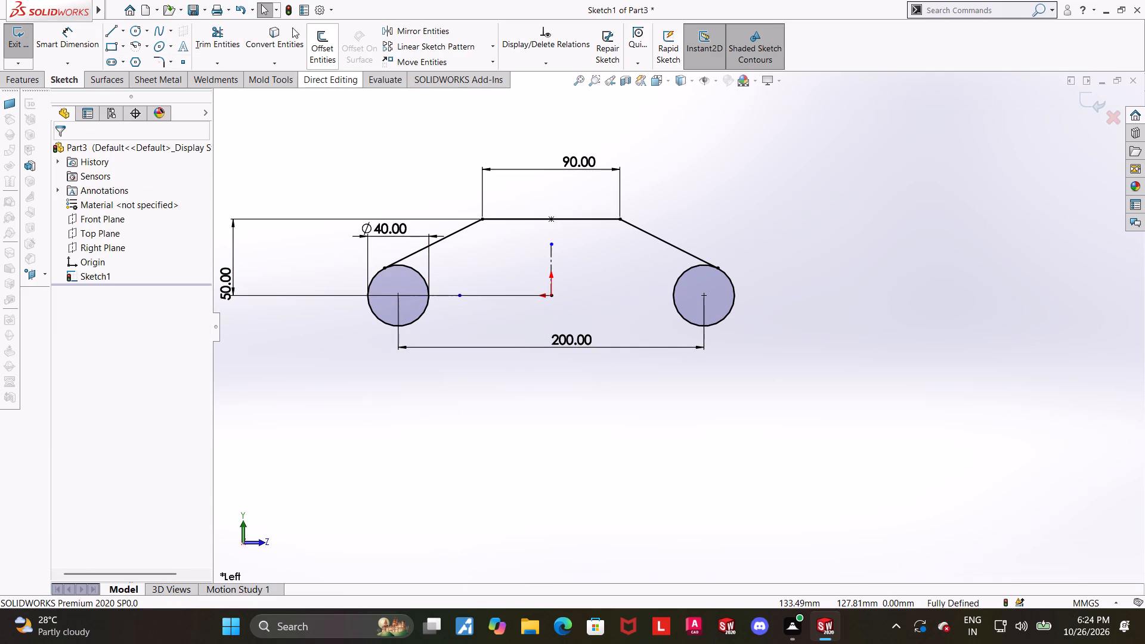
Mirror the two sloping tangent lines about the horizontal centerline, keeping the originals.
left_click(382, 26)
left_click(456, 230)
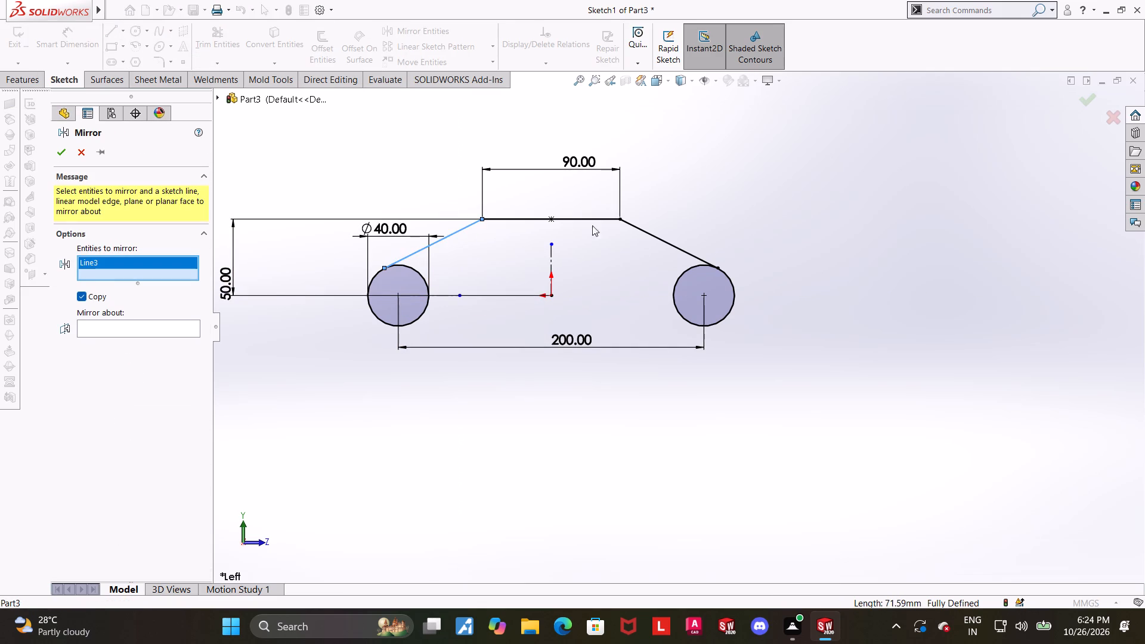
double_click(664, 237)
double_click(123, 342)
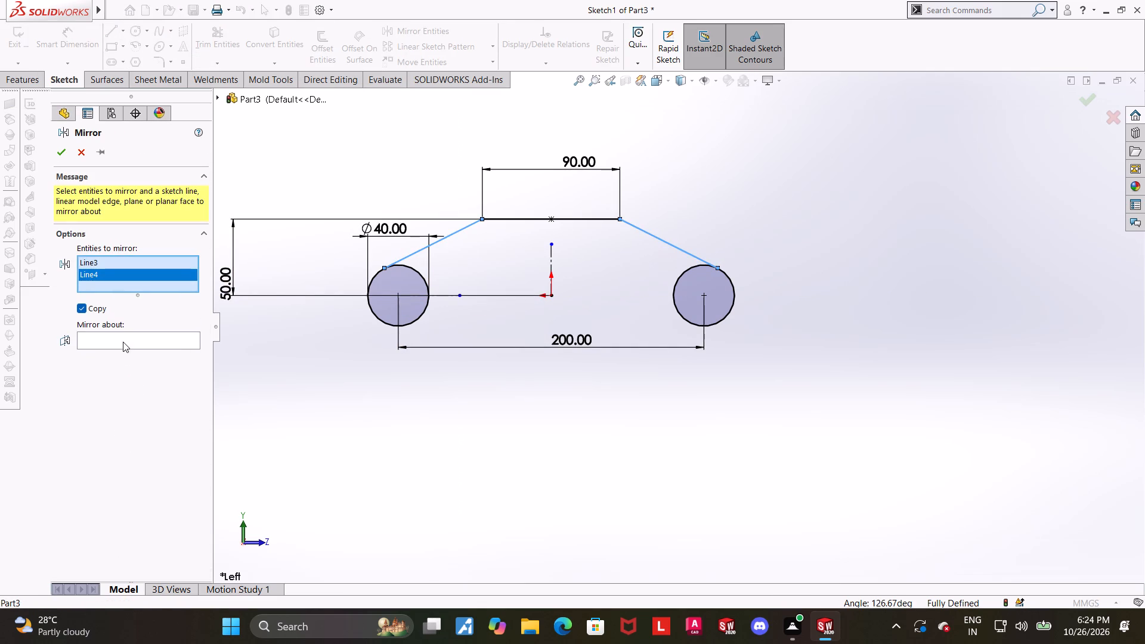
left_click(432, 294)
left_click(435, 297)
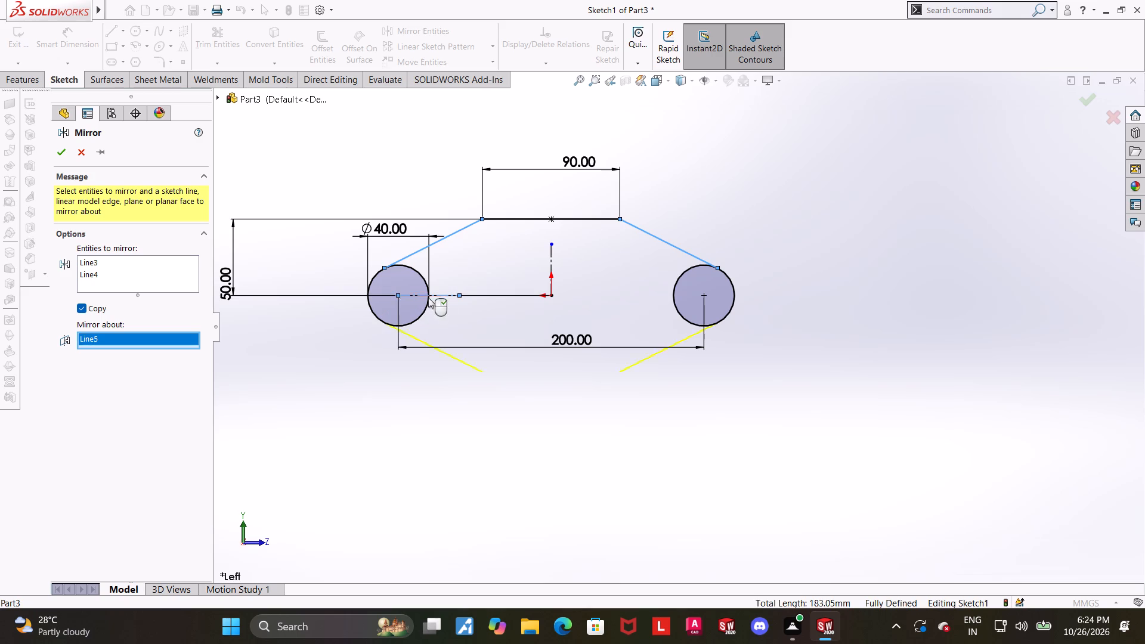
left_click(66, 154)
left_click(695, 507)
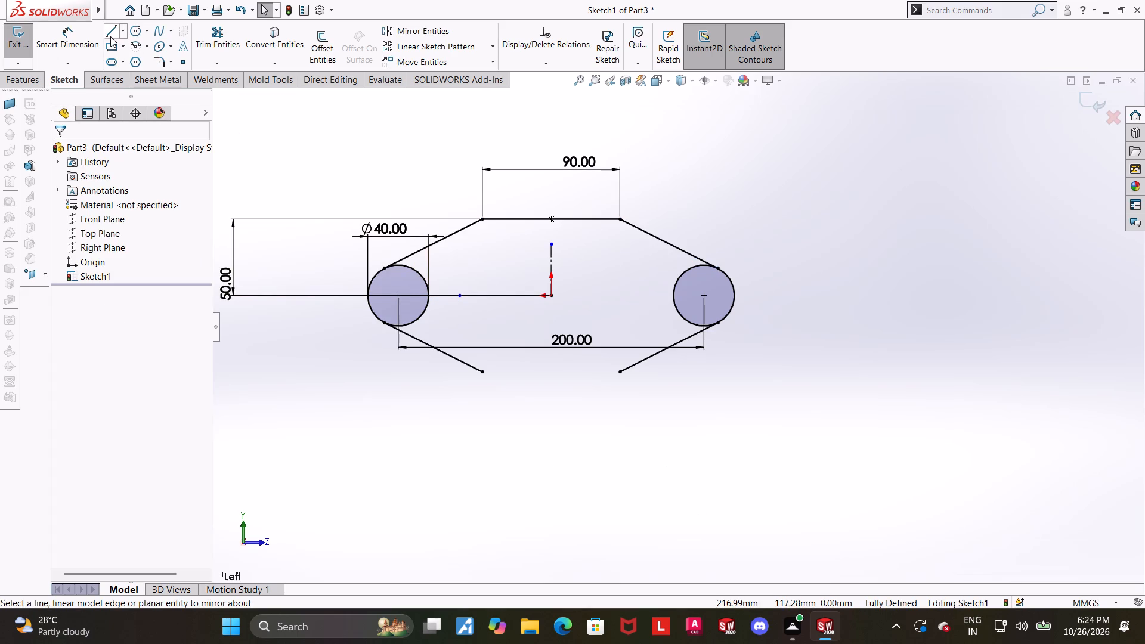
Sketch a vertical line about 130 mm long downward from just beside the lower end of the mirrored line at the undimensioned circle.
left_click(110, 35)
scroll(627, 318, "up", 2)
scroll(645, 389, "up", 2)
scroll(654, 434, "down", 3)
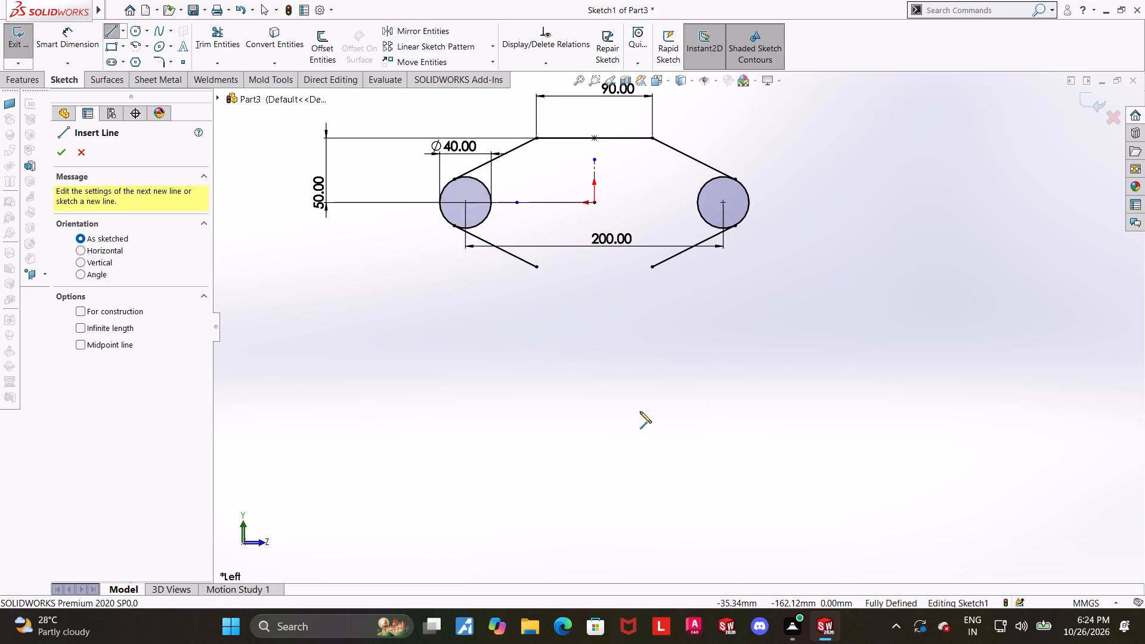
scroll(640, 411, "down", 1)
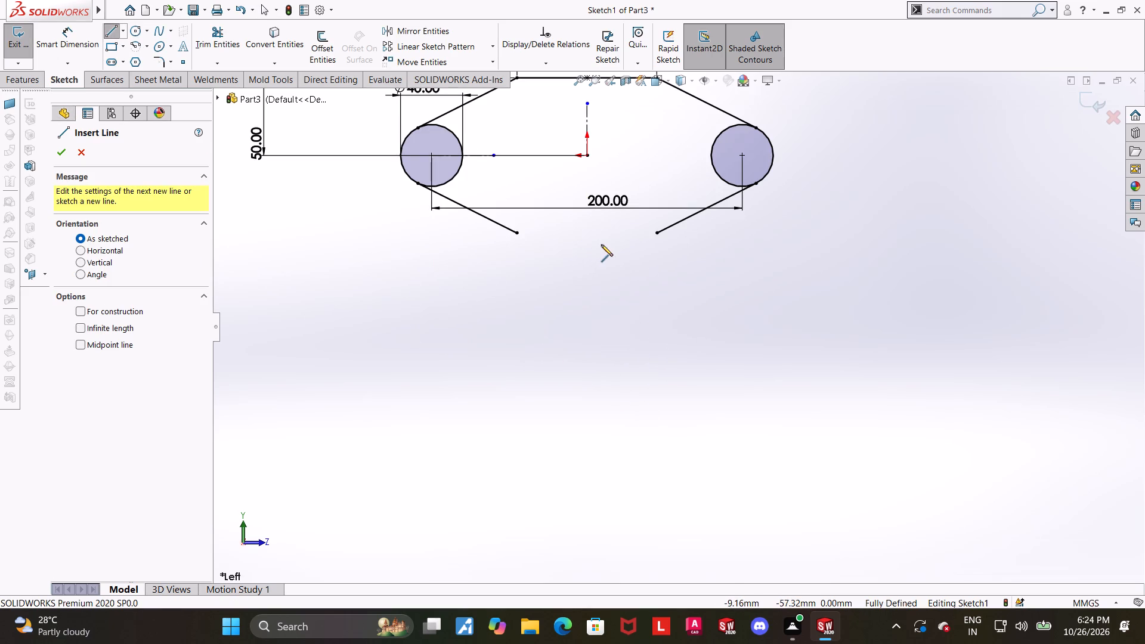
left_click(664, 237)
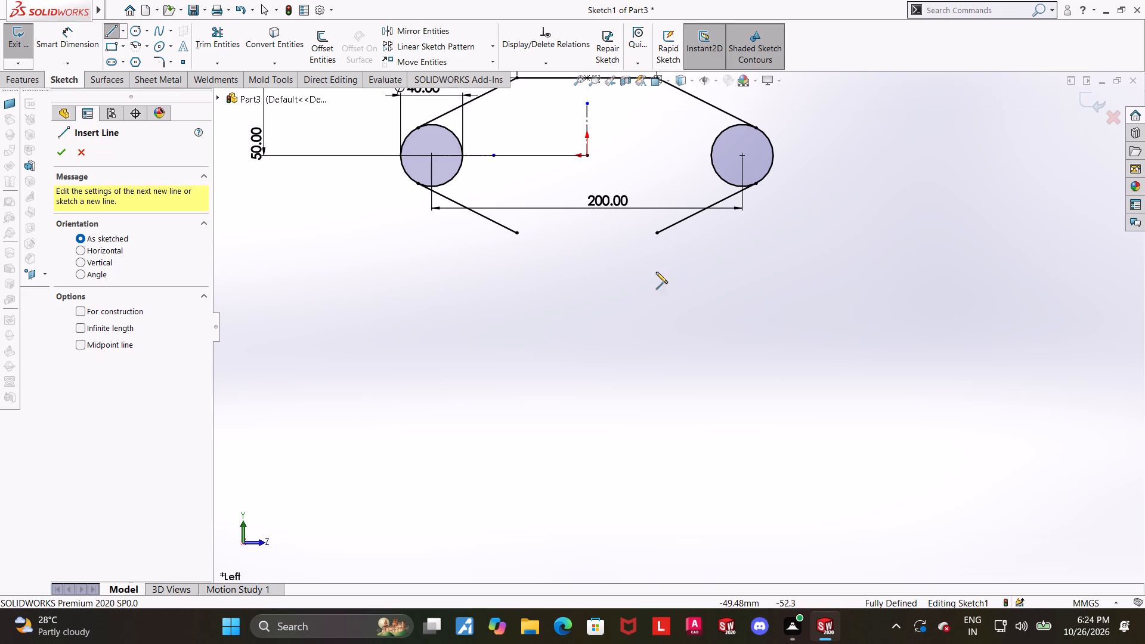
left_click(666, 439)
key("Escape")
key("Escape")
Mirror the new vertical line about the vertical centerline through the origin.
left_click(431, 29)
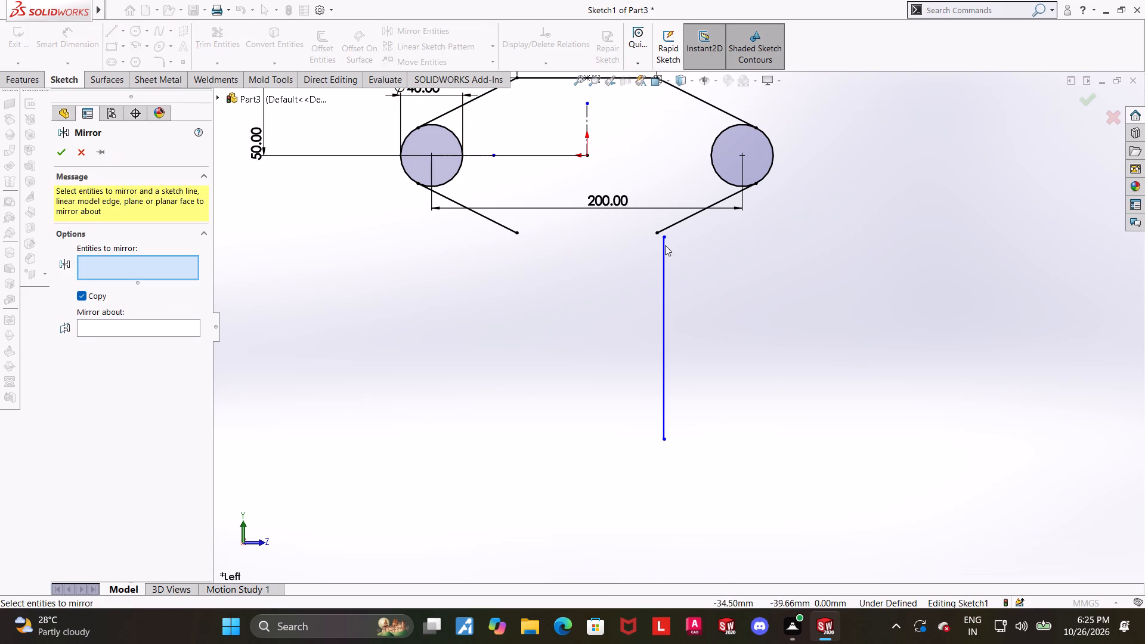
left_click(663, 296)
double_click(89, 324)
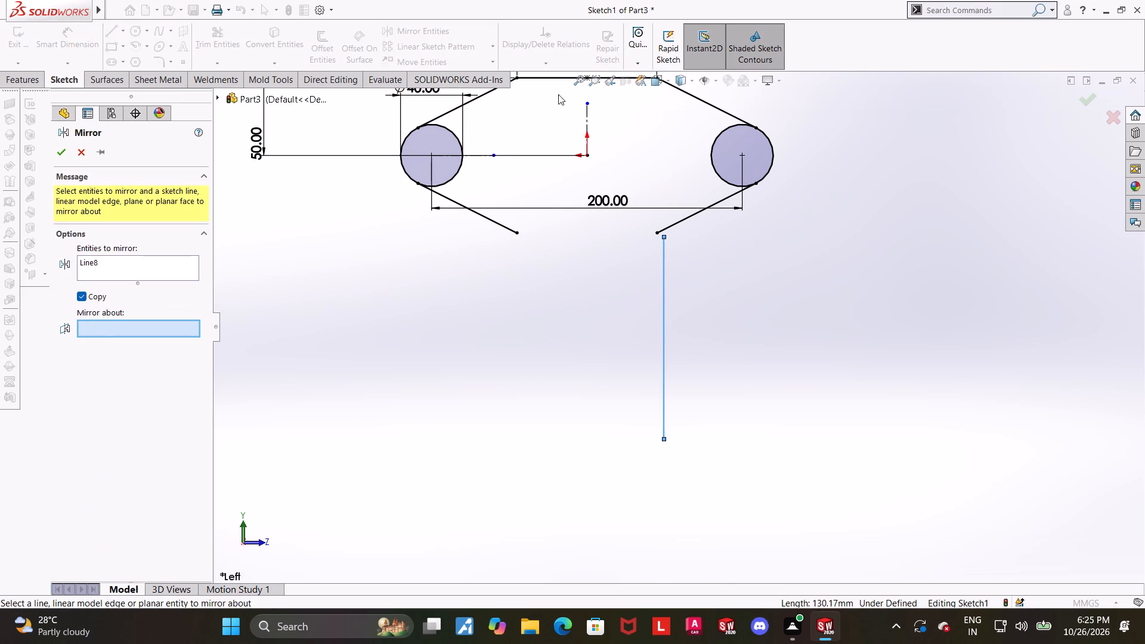
left_click(588, 113)
left_click(63, 150)
key("Escape")
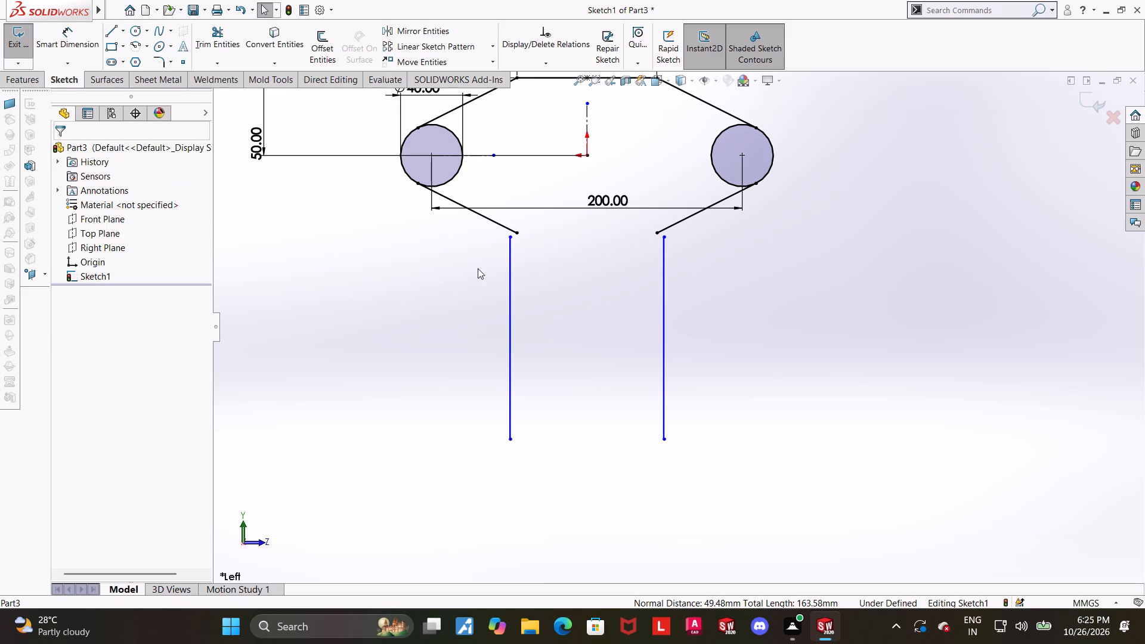
key("Escape")
Merge the upper endpoint of the mirrored vertical line with the lower endpoint of the adjacent sloping line.
left_click(518, 231, "ctrl")
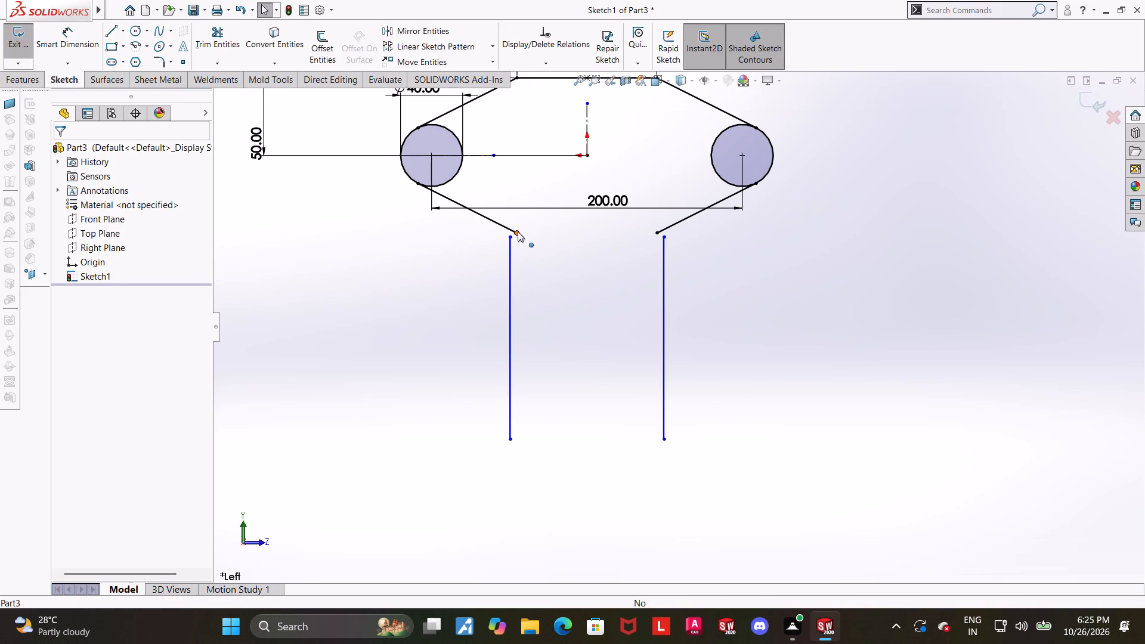
left_click(509, 240, "ctrl")
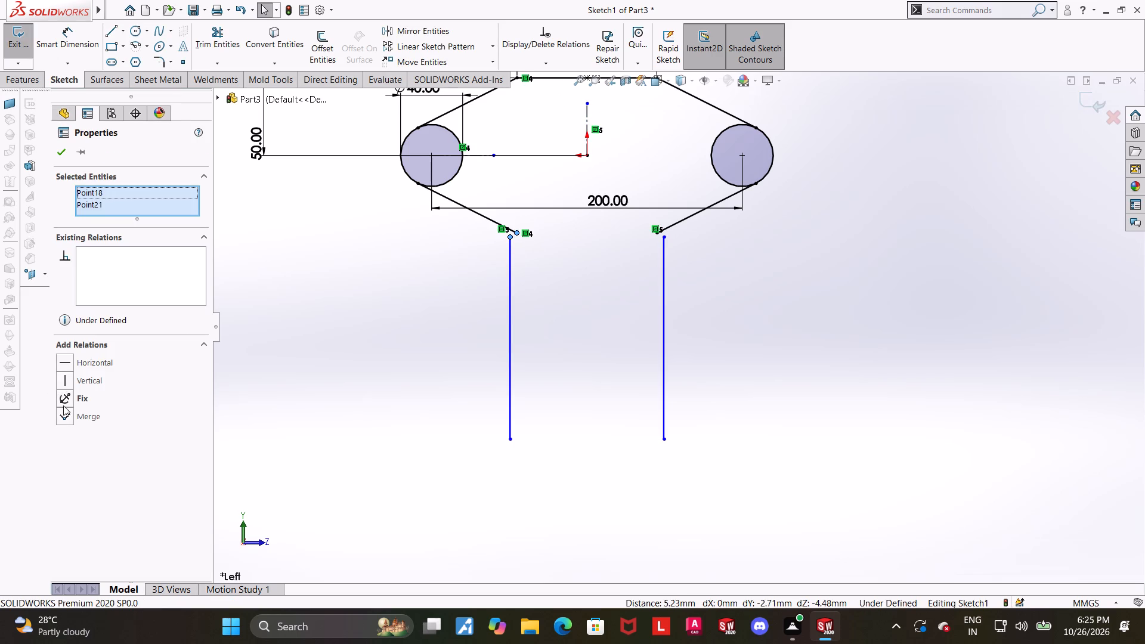
left_click(67, 416)
left_click(803, 364)
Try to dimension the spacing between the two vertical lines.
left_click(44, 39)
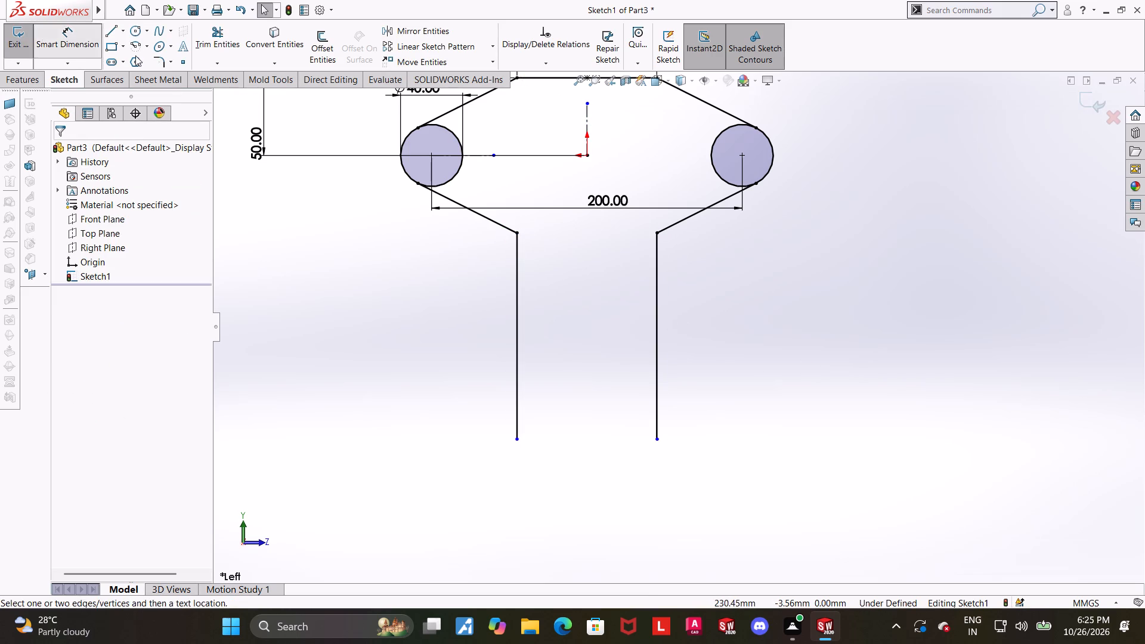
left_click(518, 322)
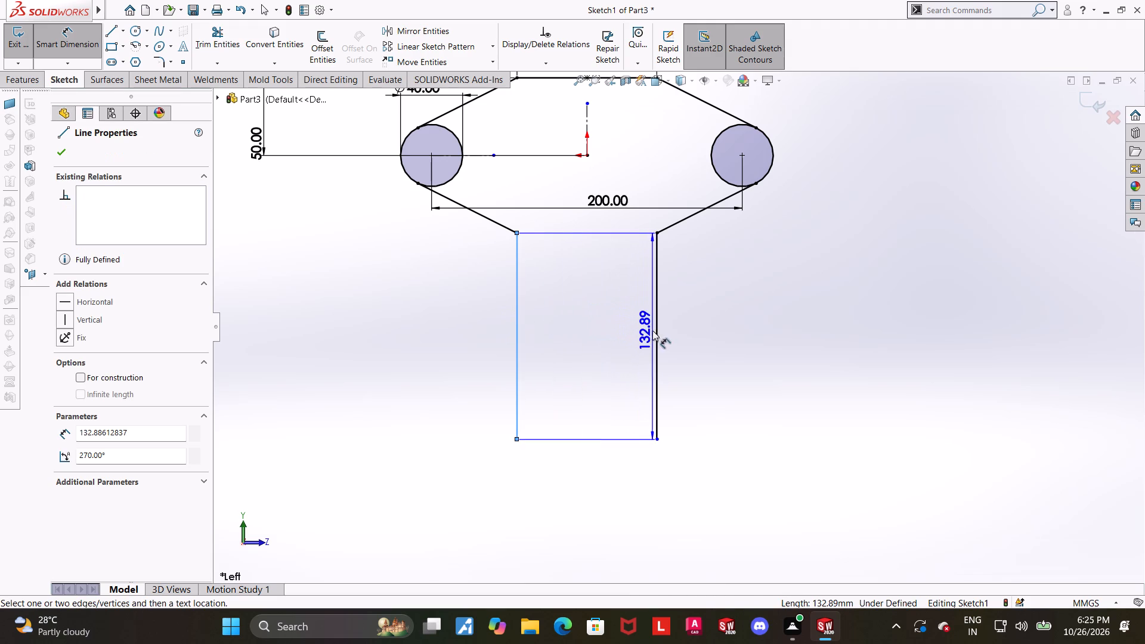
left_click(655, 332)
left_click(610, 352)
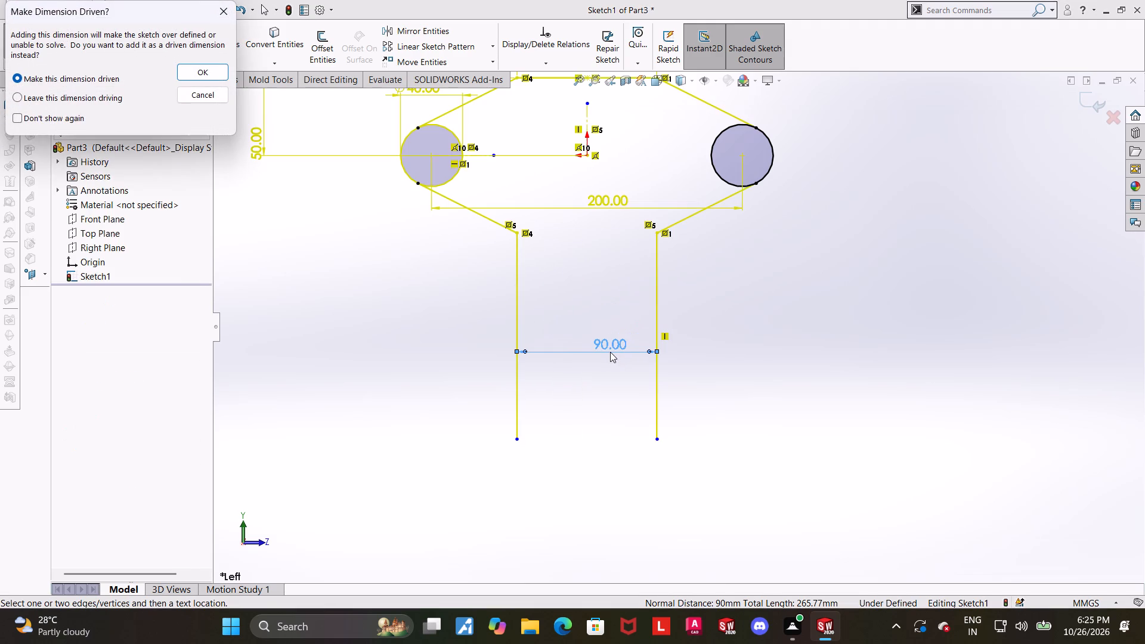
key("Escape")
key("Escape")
Dimension the length of the vertical line below the undimensioned circle as 100 mm.
scroll(785, 378, "up", 2)
scroll(780, 370, "down", 1)
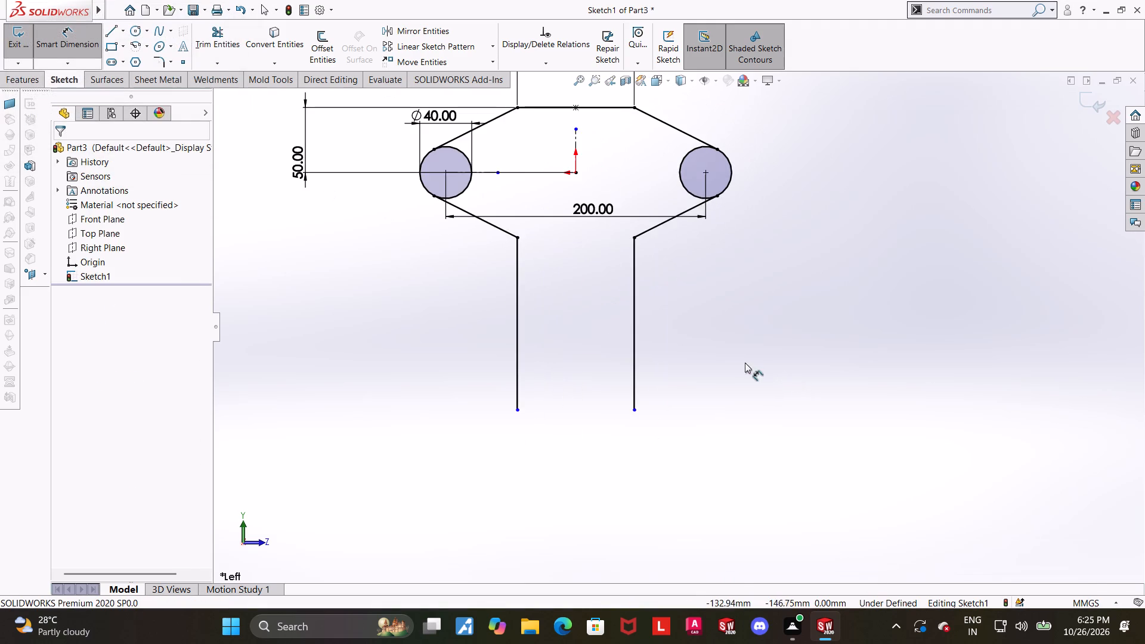
scroll(770, 367, "down", 2)
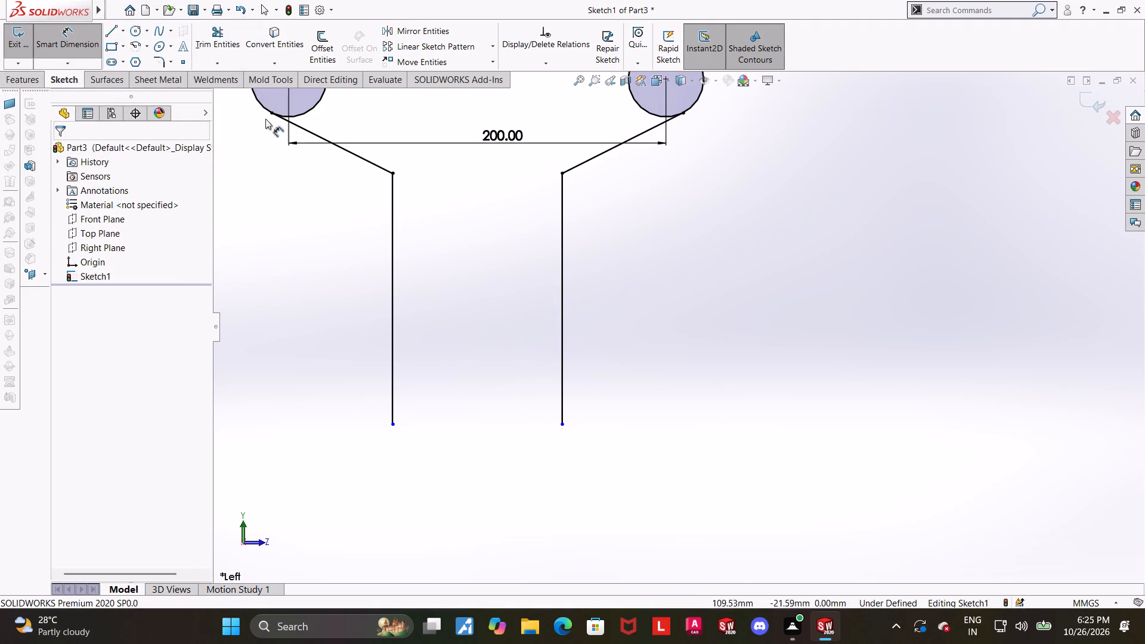
left_click(564, 268)
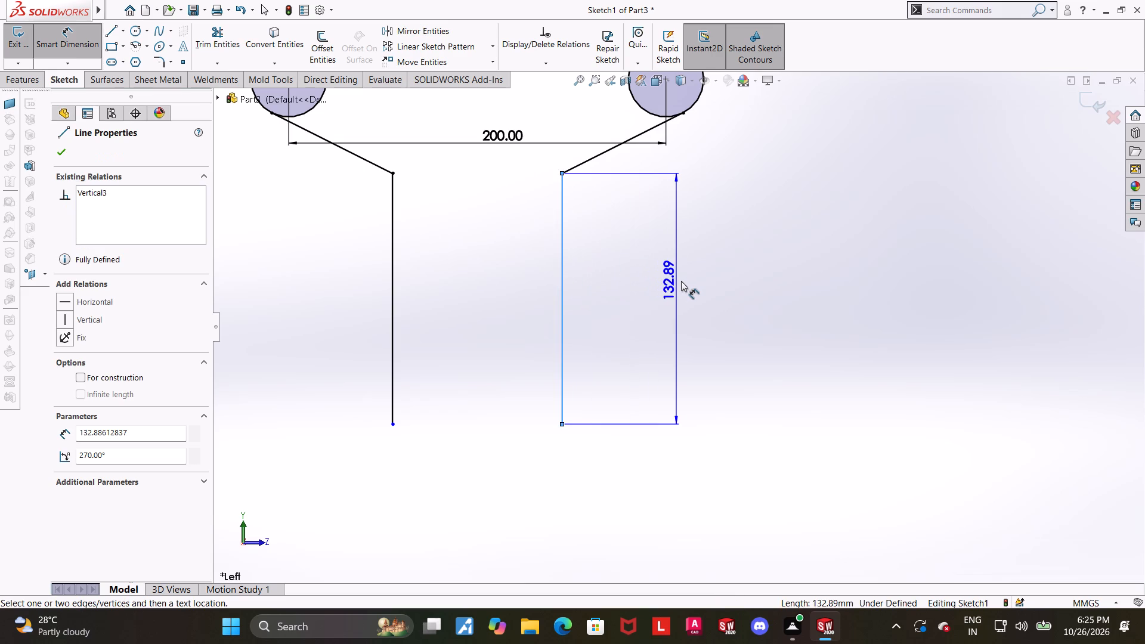
left_click(681, 281)
type("100")
key("Return")
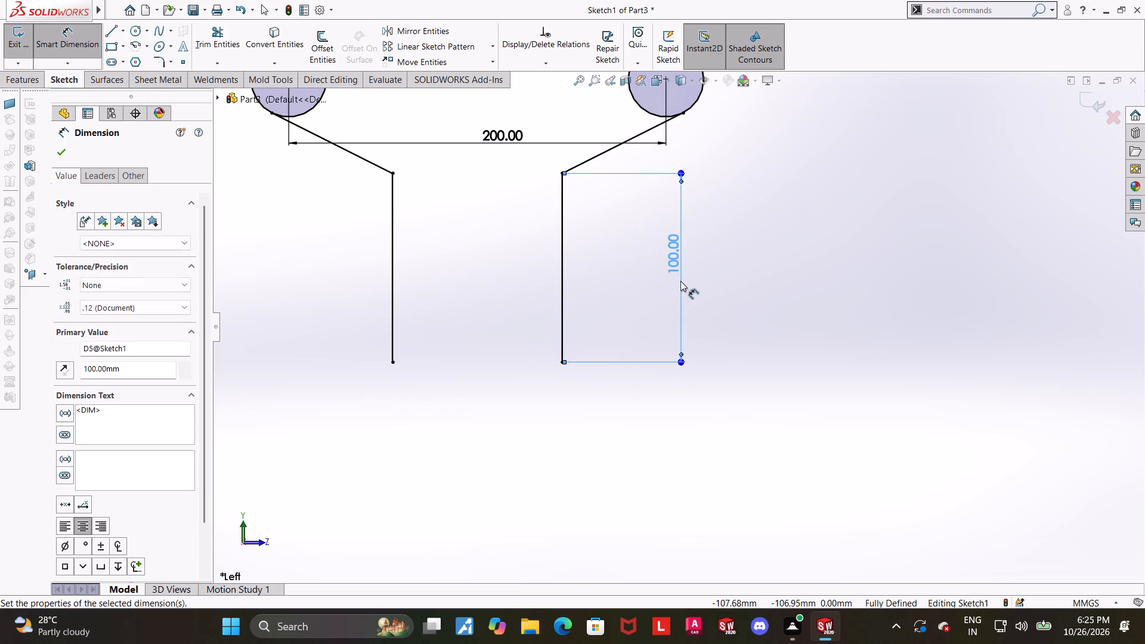
key("Escape")
left_click(780, 355)
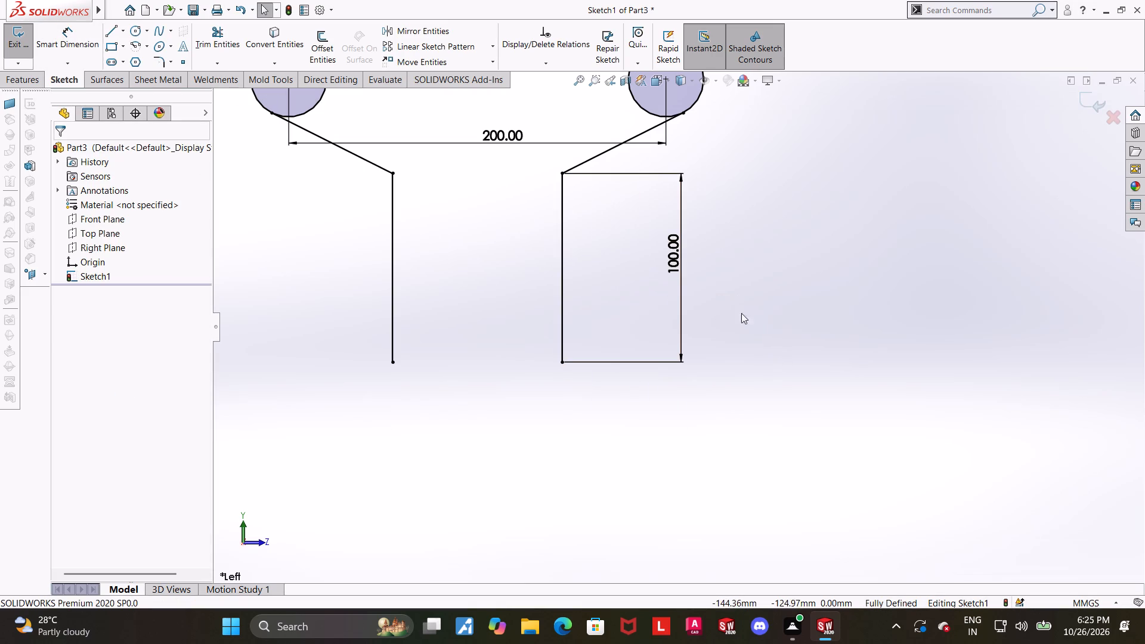
Draw a horizontal line joining the lower endpoints of the two vertical lines to close the base of the outline.
scroll(691, 311, "down", 1)
left_click(115, 33)
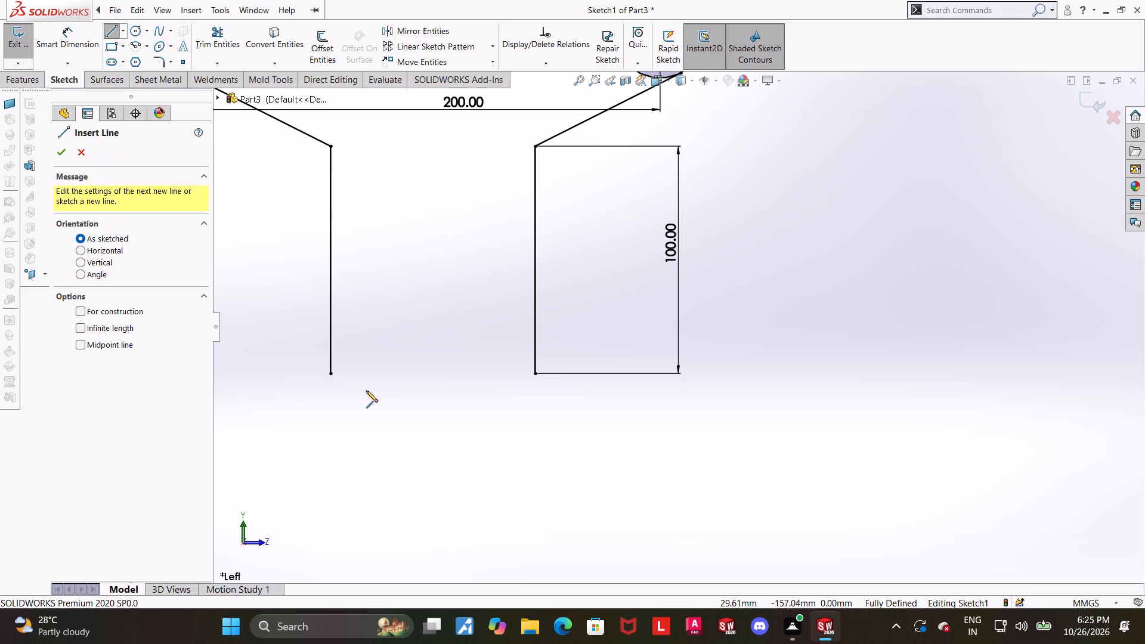
left_click(331, 375)
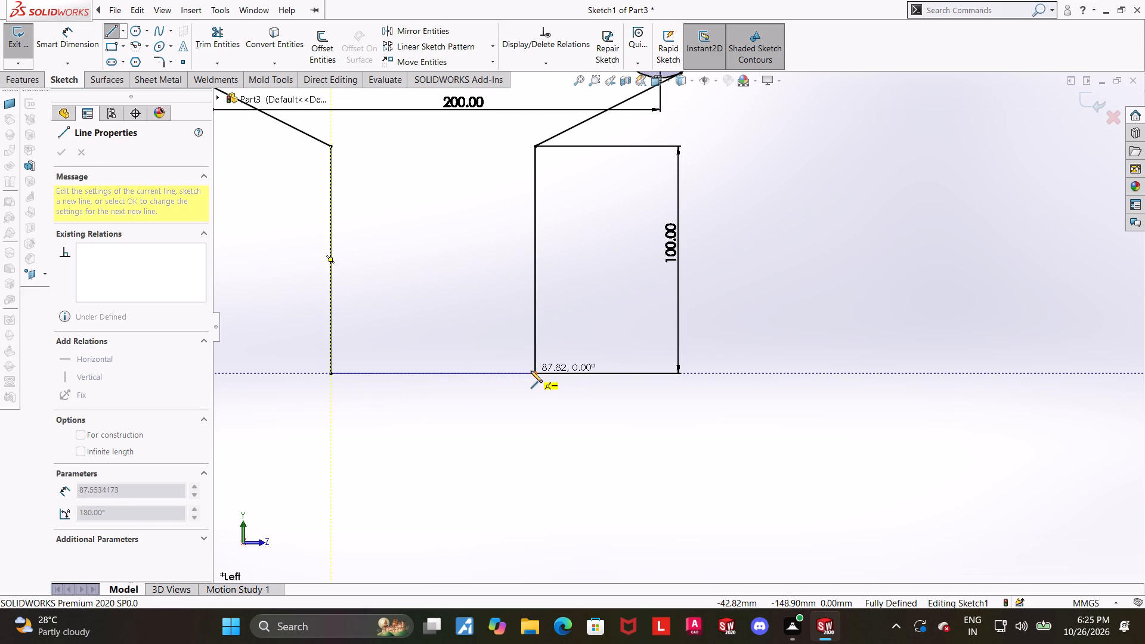
left_click(533, 372)
key("Escape")
key("Escape")
Examine the whole sketch outline and its dimensions.
scroll(671, 428, "up", 4)
scroll(651, 190, "down", 2)
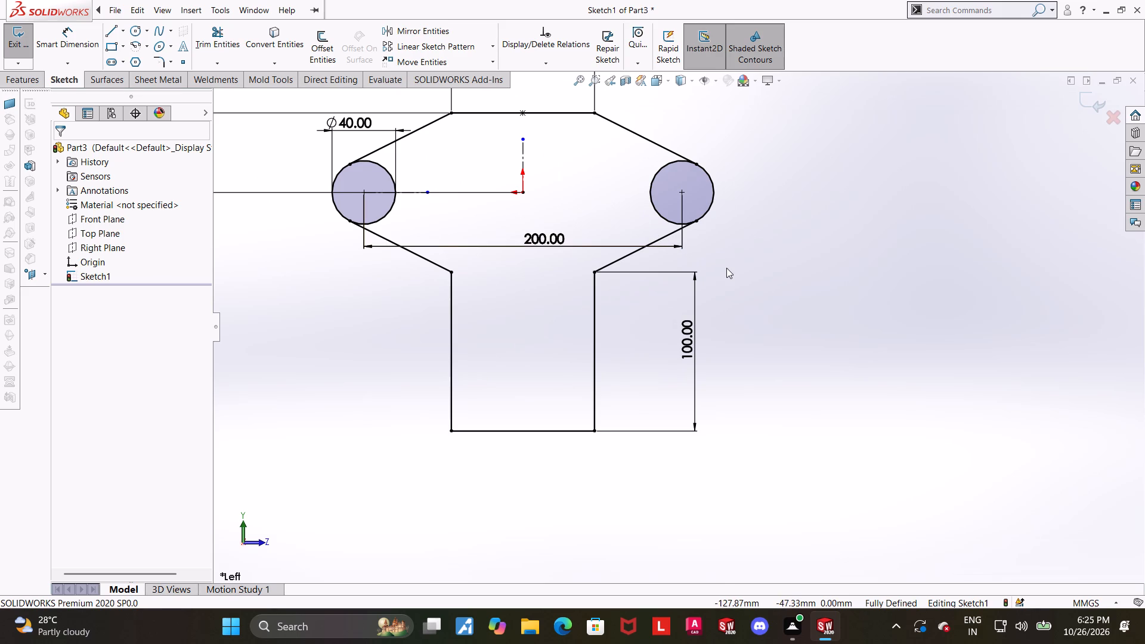
scroll(726, 268, "up", 1)
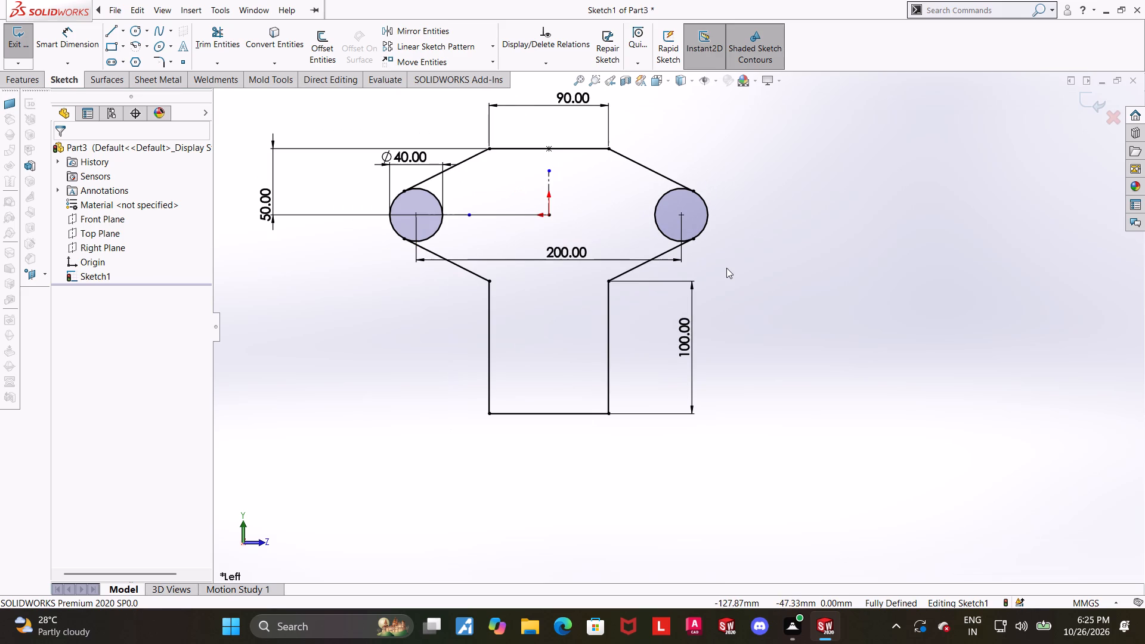
scroll(726, 268, "up", 1)
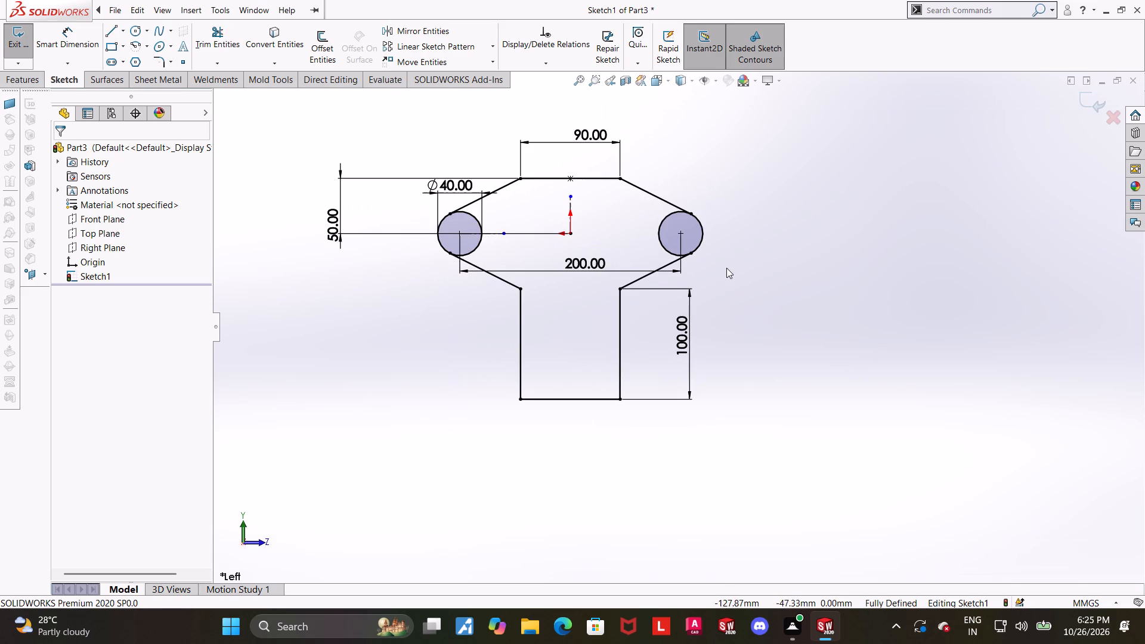
scroll(726, 268, "up", 1)
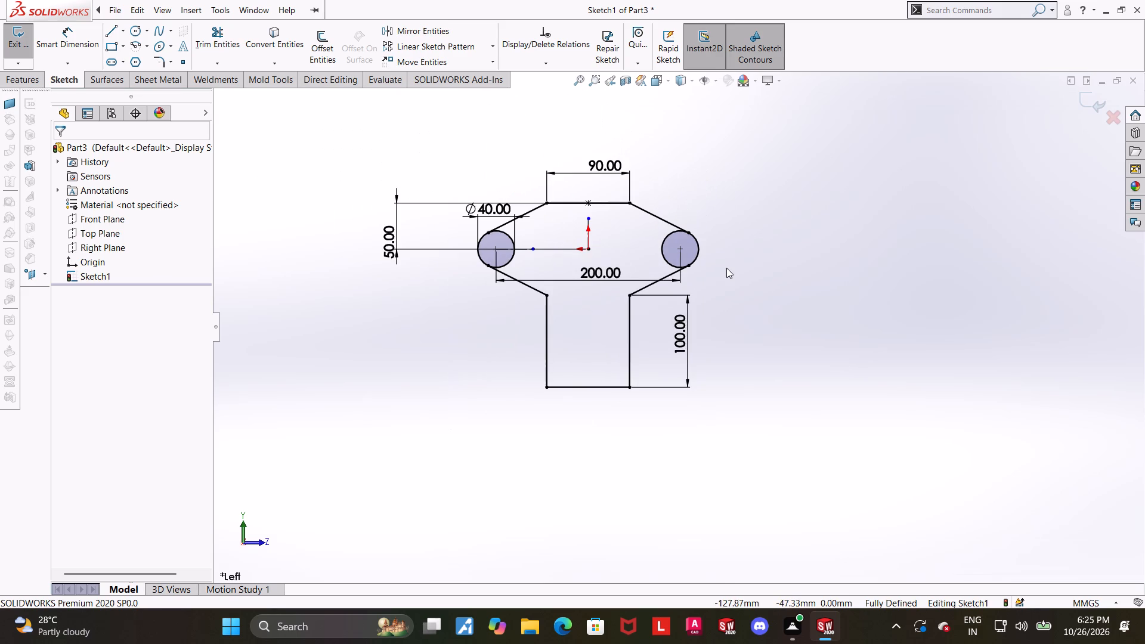
scroll(726, 268, "up", 1)
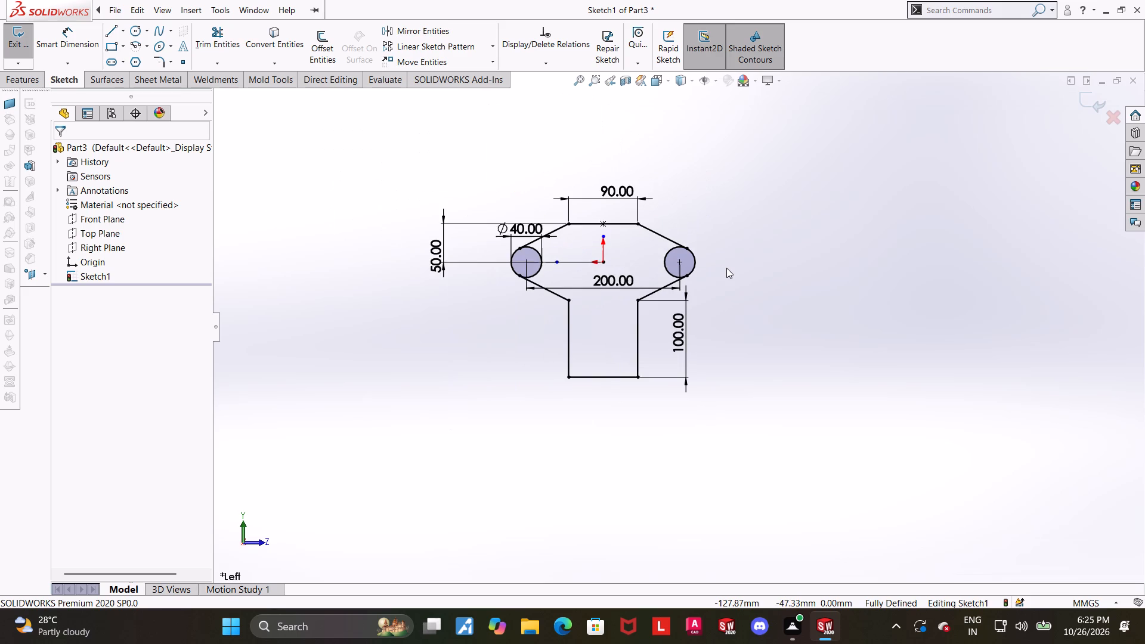
scroll(726, 268, "down", 1)
scroll(726, 268, "up", 1)
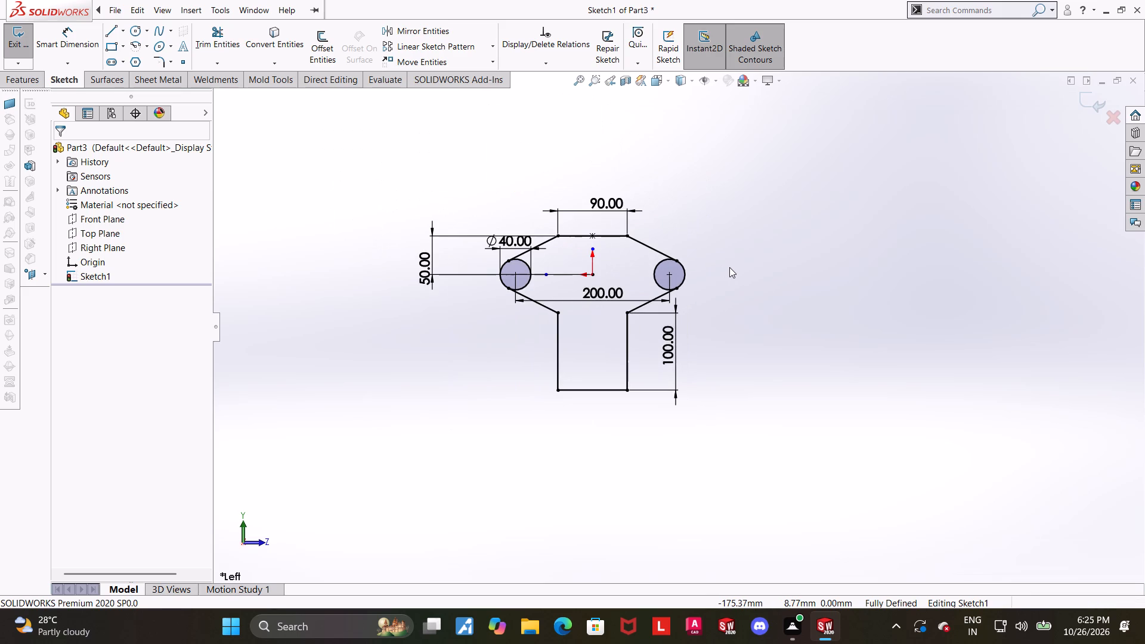
scroll(729, 267, "up", 1)
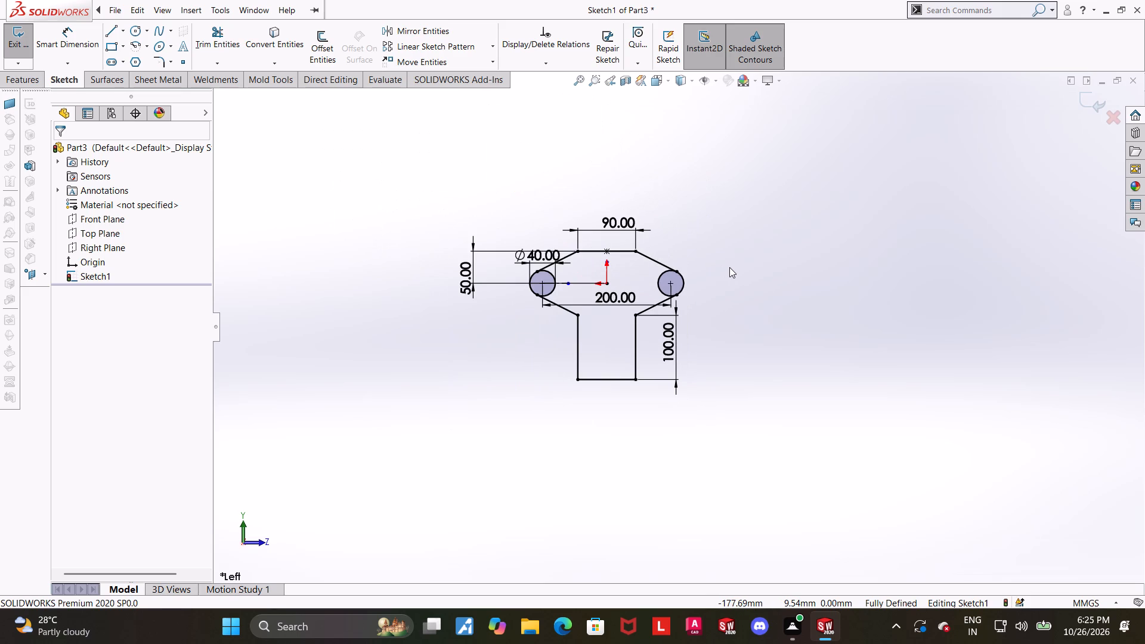
scroll(708, 271, "down", 2)
scroll(650, 367, "down", 2)
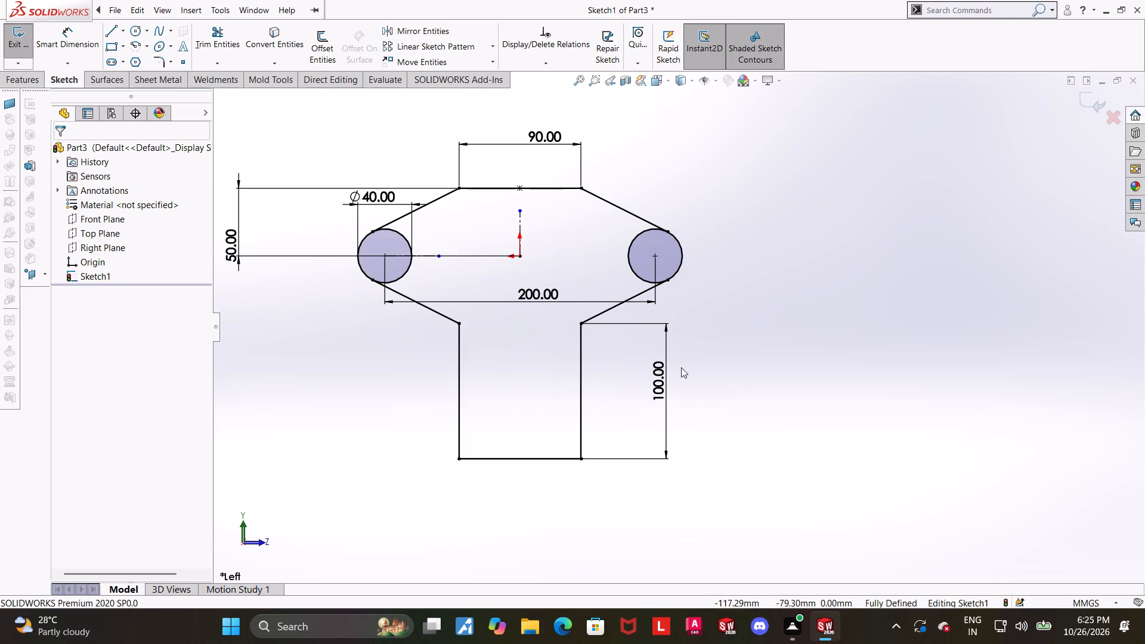
scroll(675, 382, "up", 1)
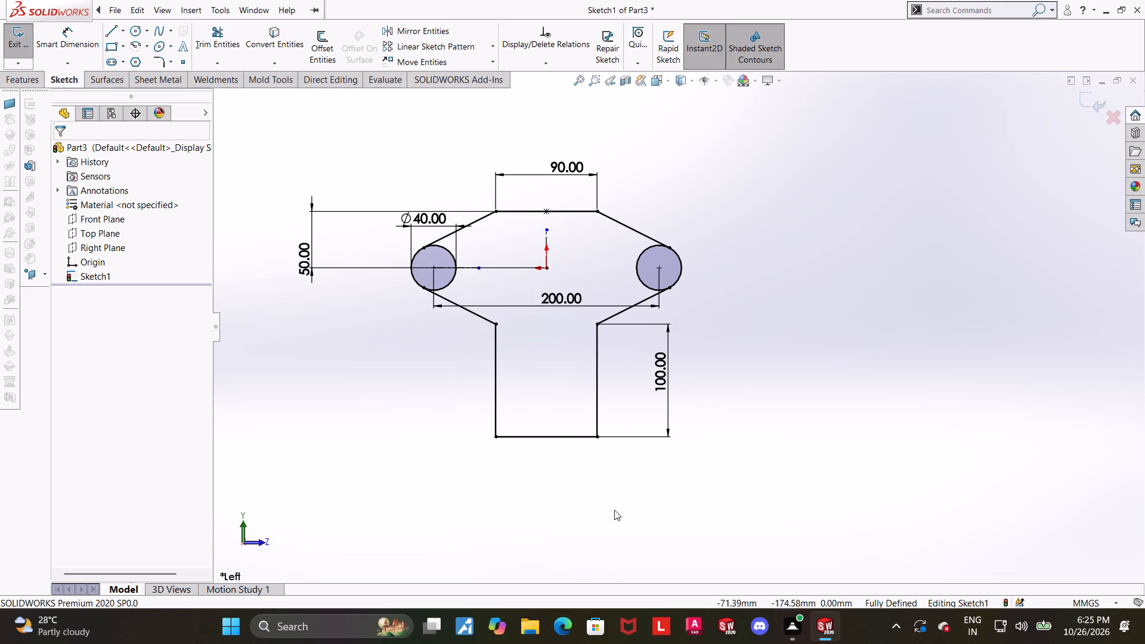
Apply 20 mm sketch fillets to the two corners where the lower sloping lines meet the vertical lines.
scroll(667, 410, "down", 2)
scroll(599, 302, "down", 2)
key("Escape")
key("Escape")
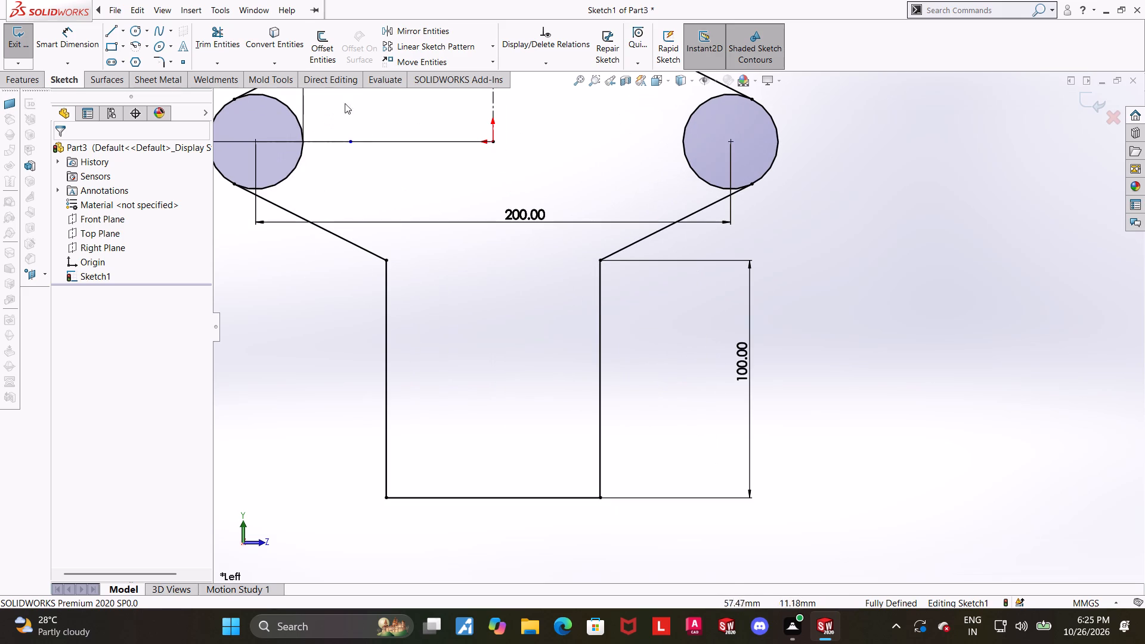
left_click(164, 61)
key("2")
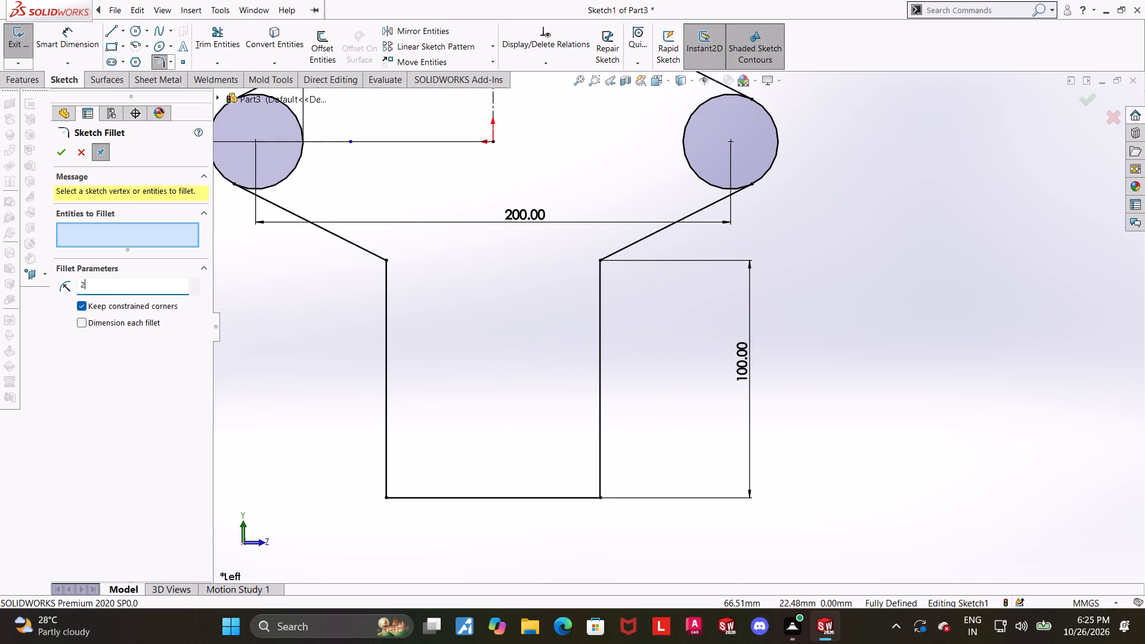
key("0")
key("Return")
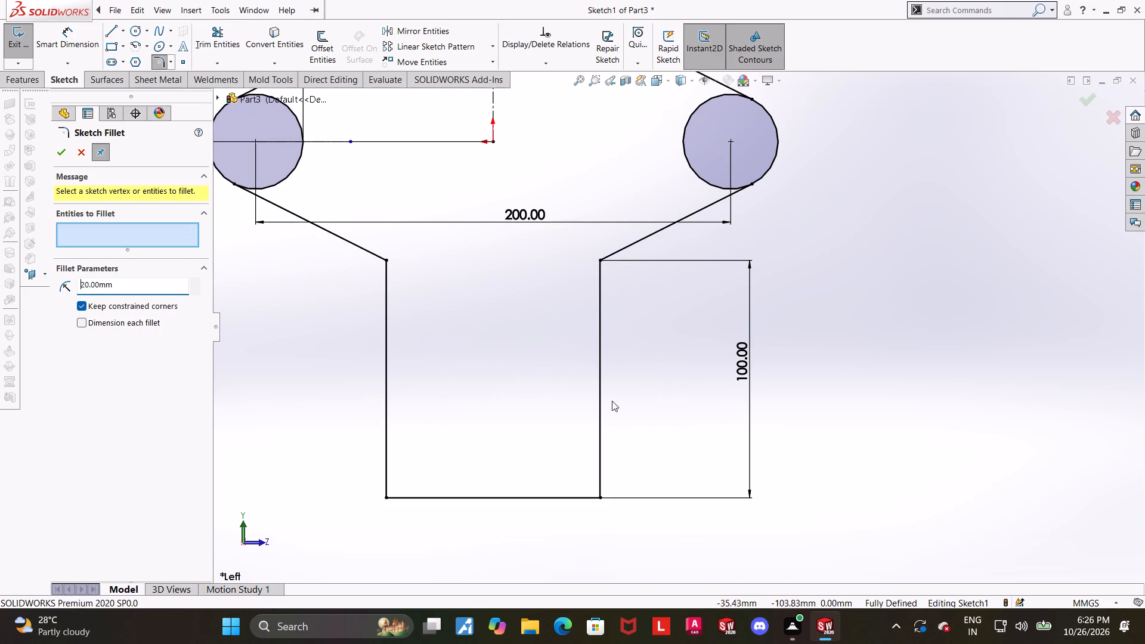
scroll(785, 403, "down", 1)
scroll(649, 262, "up", 2)
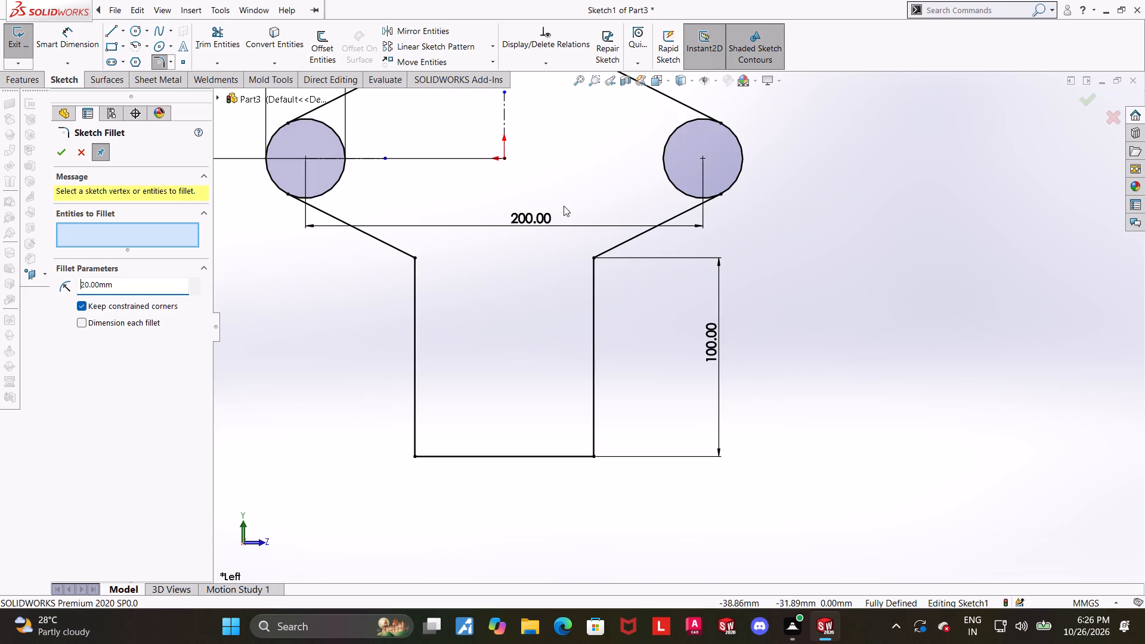
scroll(562, 248, "down", 2)
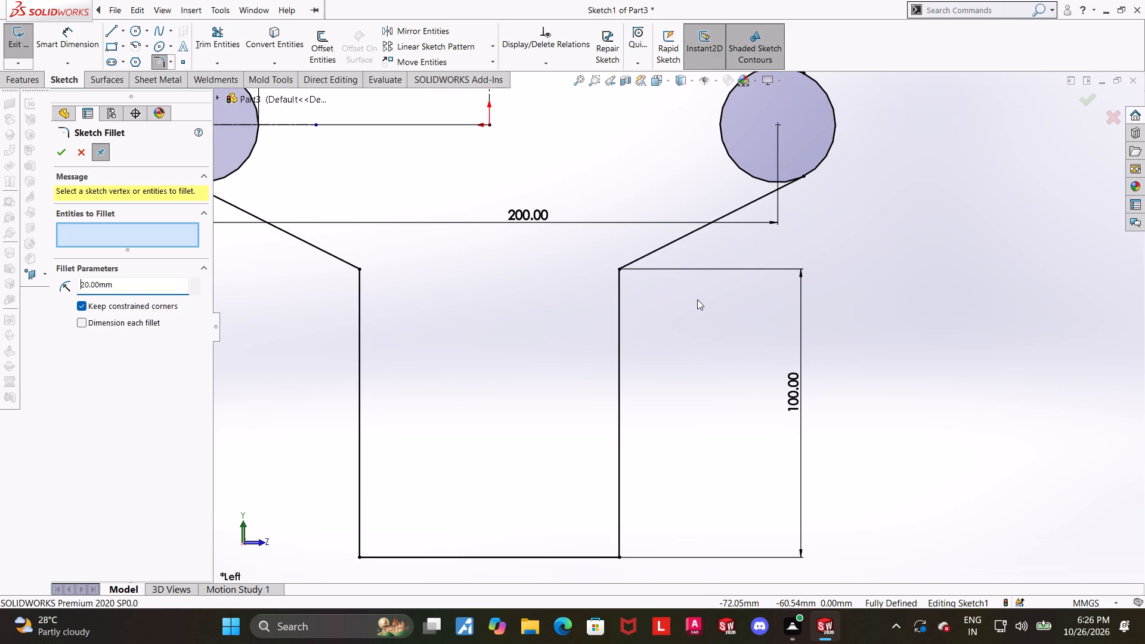
left_click(622, 269)
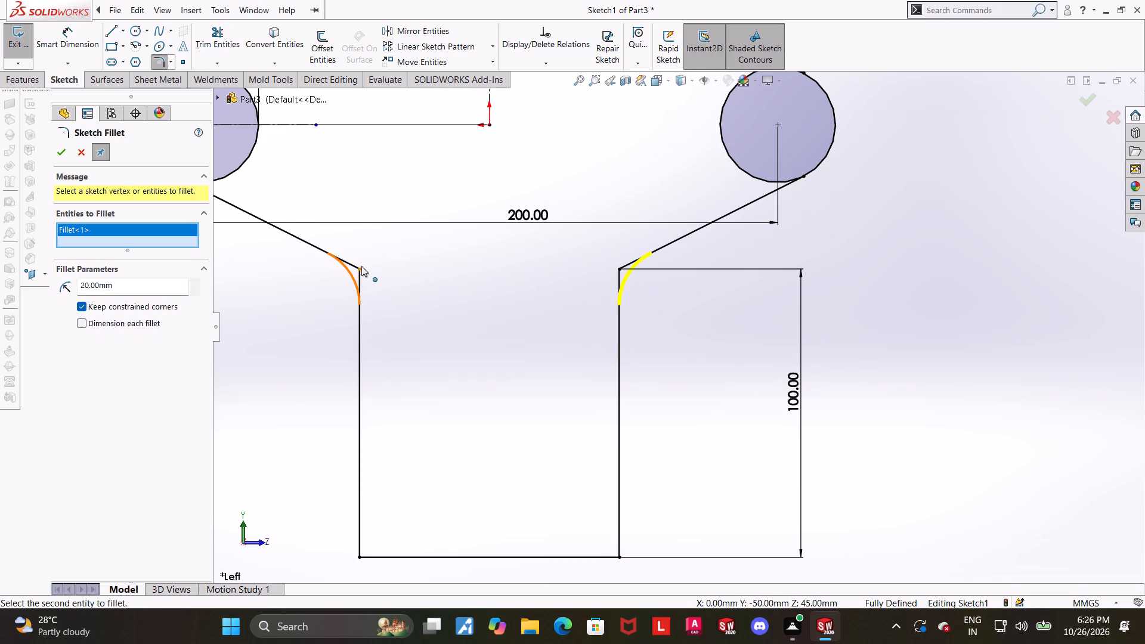
left_click(359, 266)
left_click(60, 148)
left_click(927, 313)
scroll(923, 320, "up", 2)
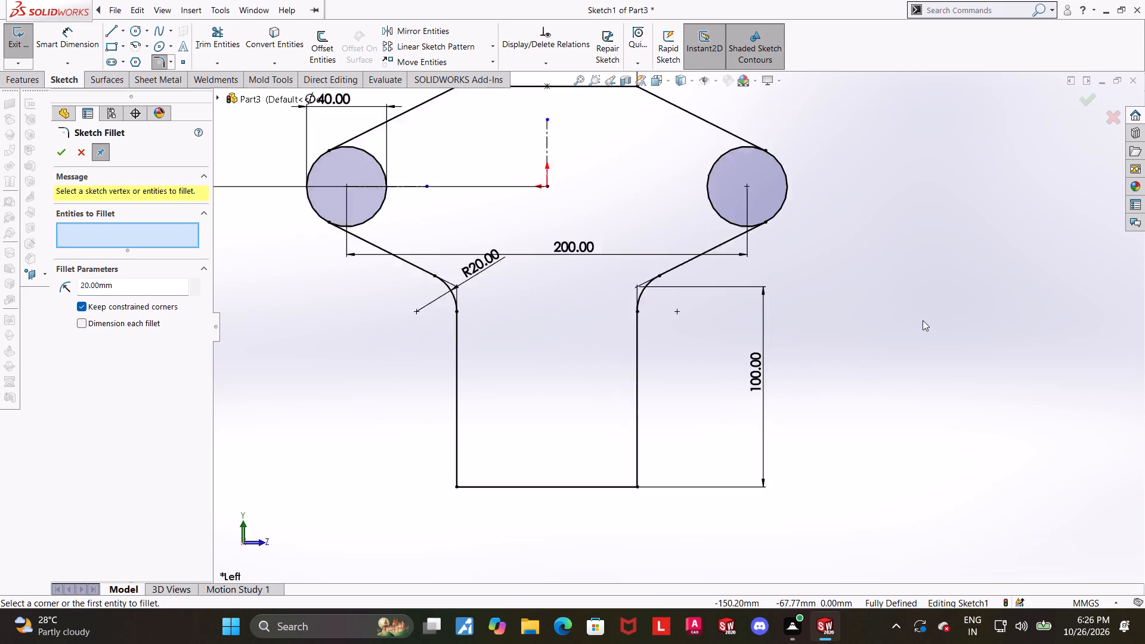
scroll(923, 320, "up", 2)
scroll(859, 327, "down", 1)
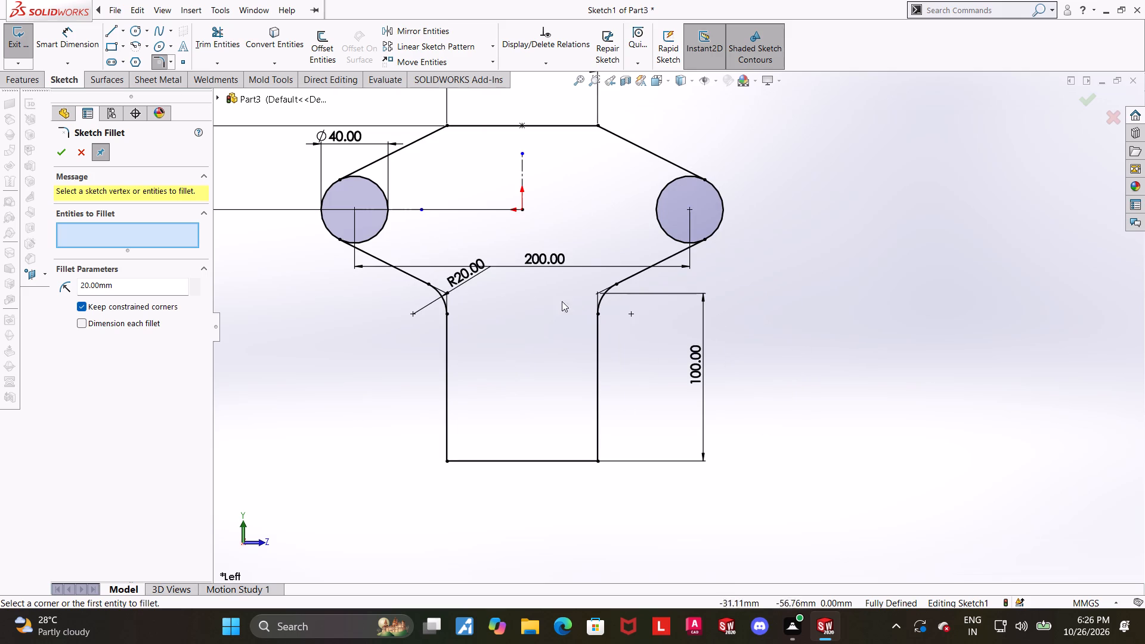
scroll(512, 278, "up", 2)
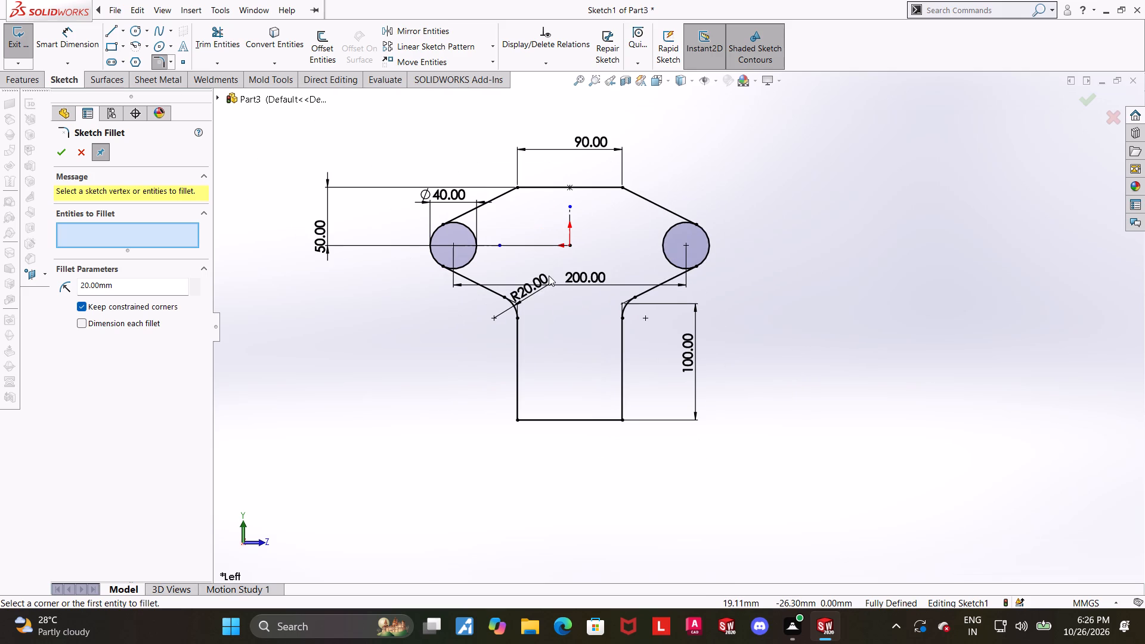
scroll(561, 270, "up", 1)
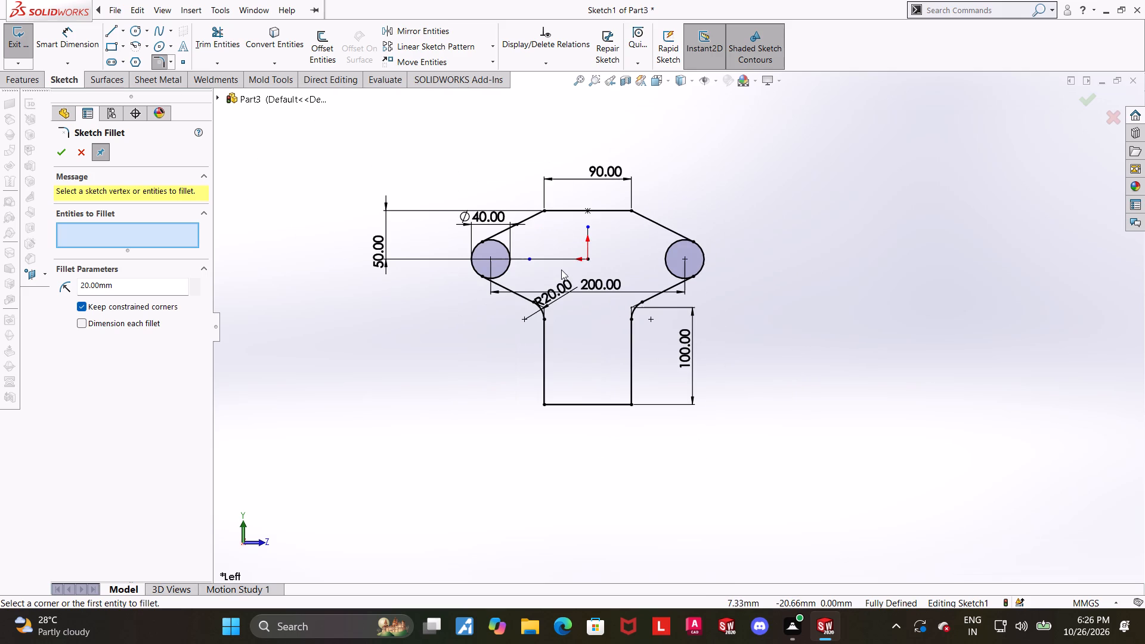
scroll(638, 256, "down", 1)
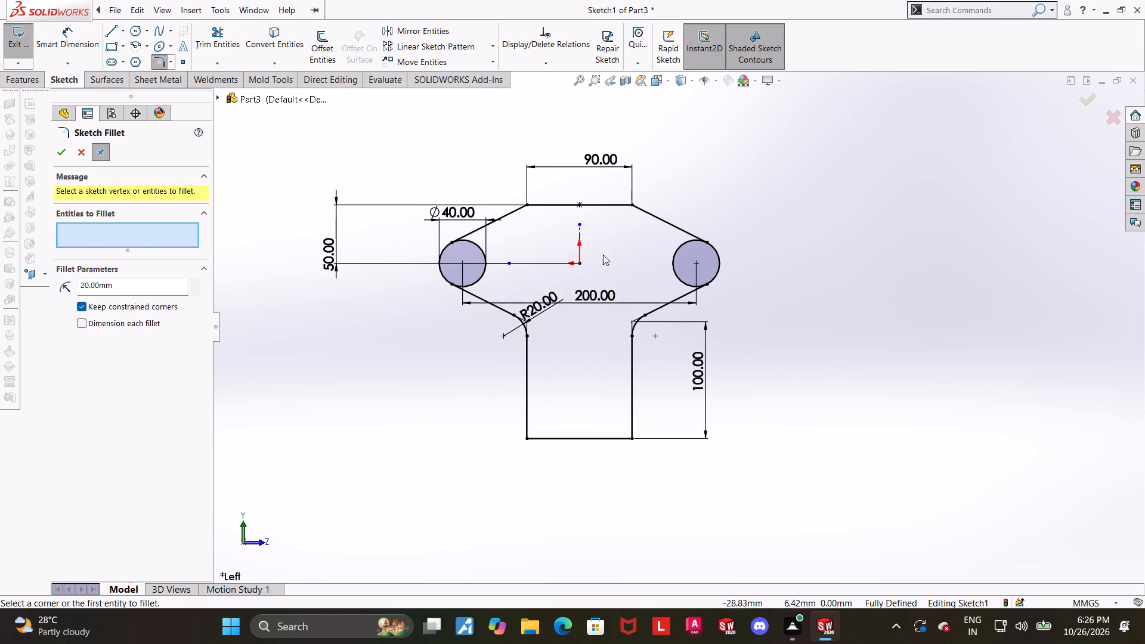
key("Escape")
Power-trim the inner arcs of both circles between the tangent lines, keeping the trimmed arcs as construction geometry.
scroll(580, 254, "down", 2)
left_click(211, 35)
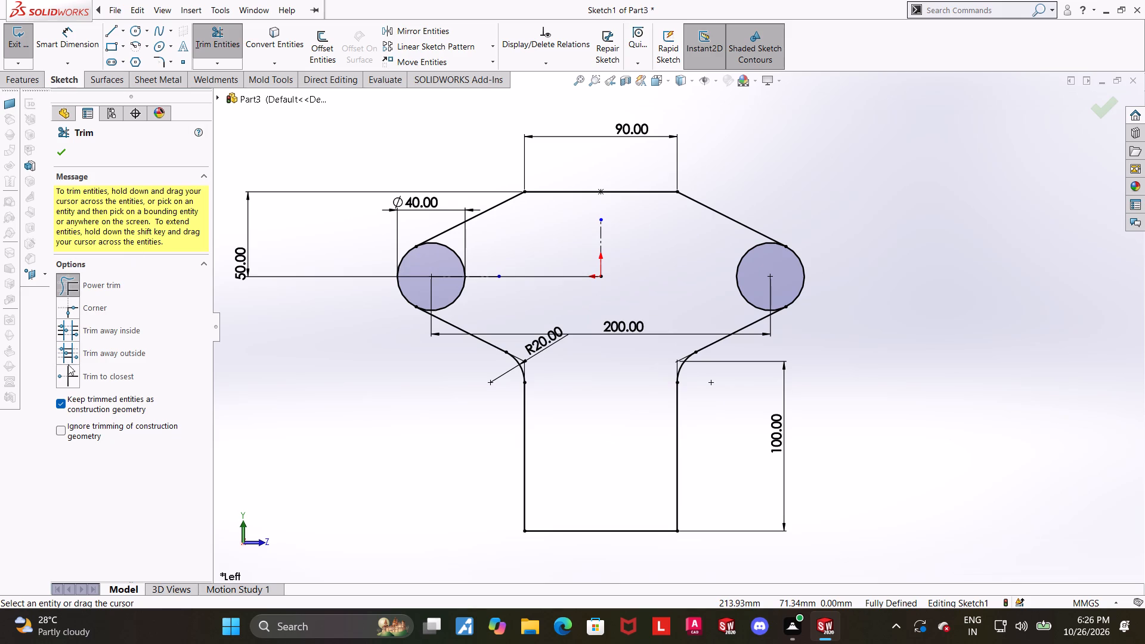
left_click_drag(509, 284, 462, 281)
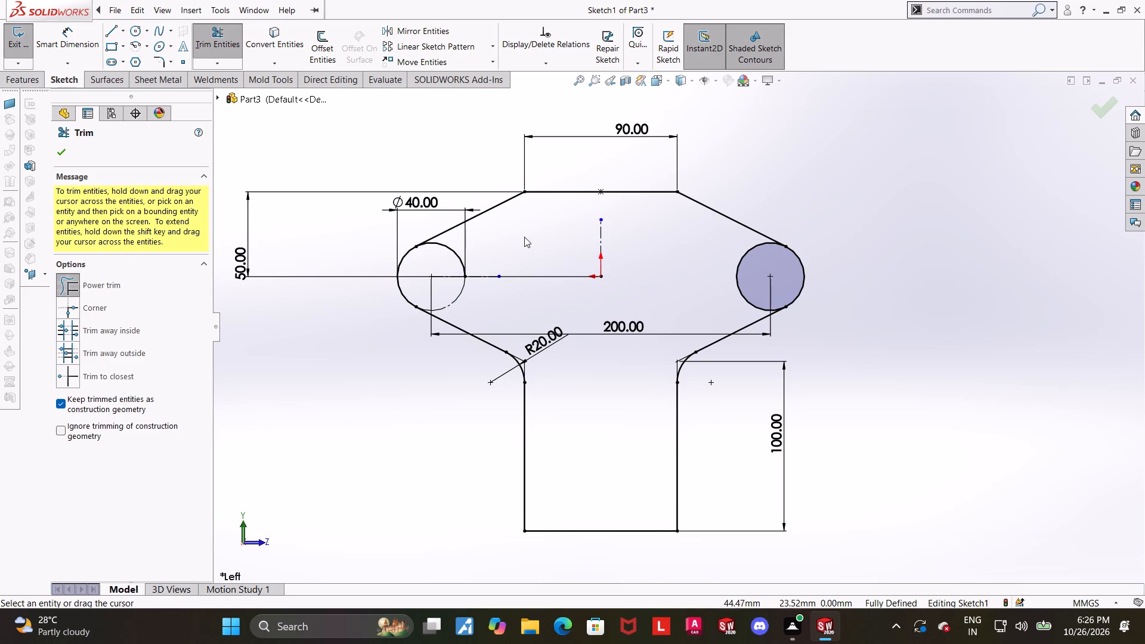
left_click_drag(516, 237, 444, 260)
left_click_drag(755, 277, 706, 275)
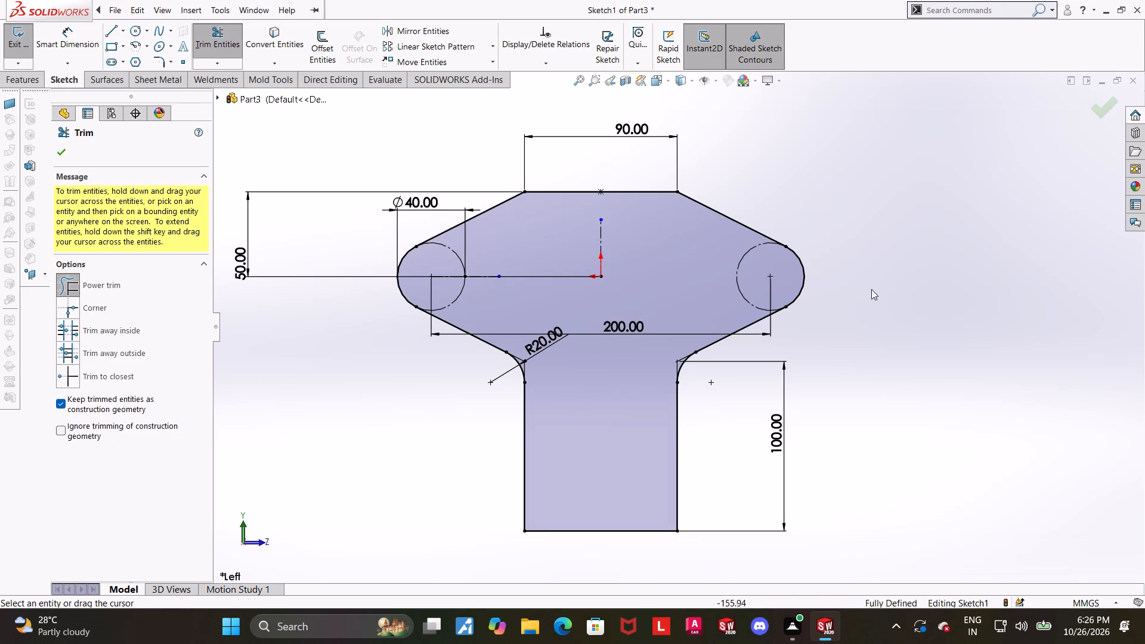
left_click(58, 149)
left_click(61, 156)
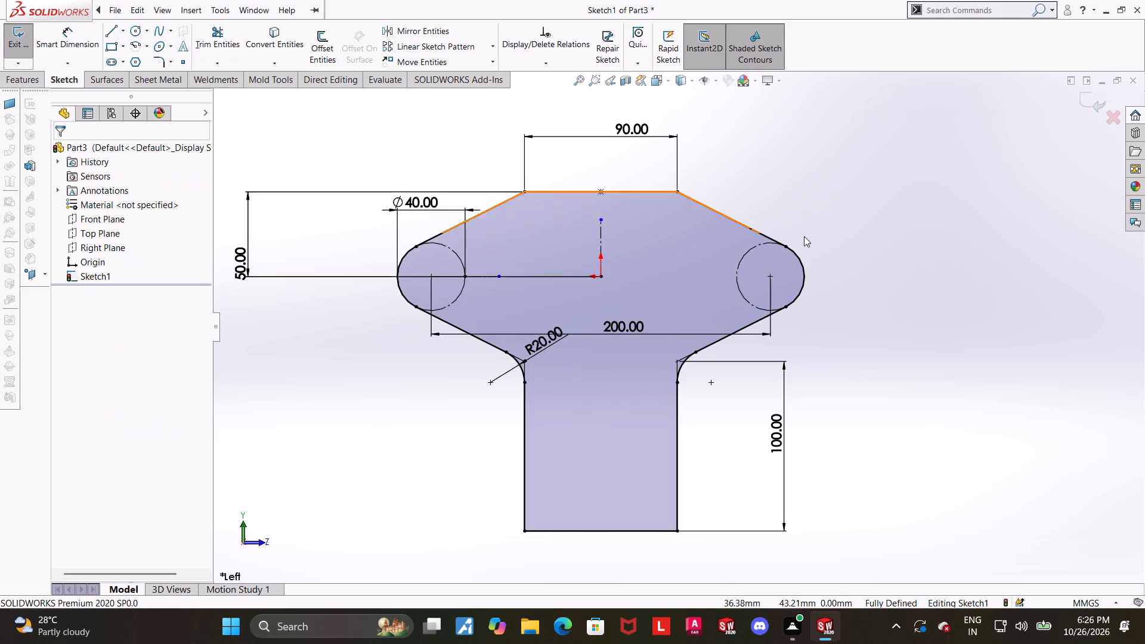
Check the closed profile and exit the sketch.
scroll(935, 257, "up", 2)
scroll(886, 246, "down", 1)
left_click(883, 268)
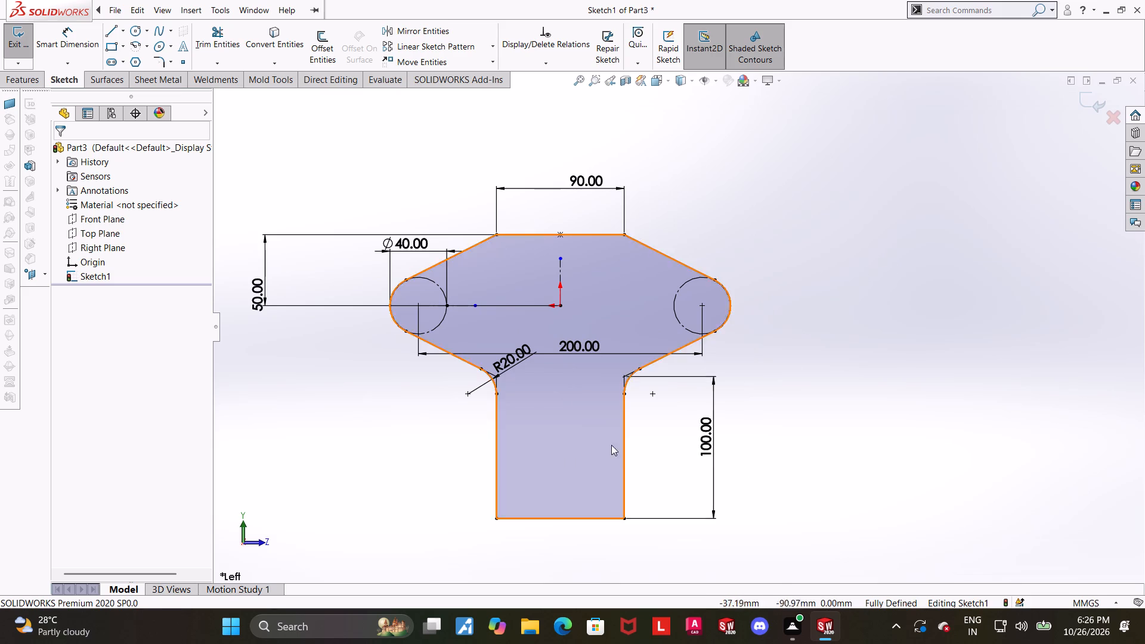
scroll(749, 463, "up", 1)
scroll(723, 475, "down", 1)
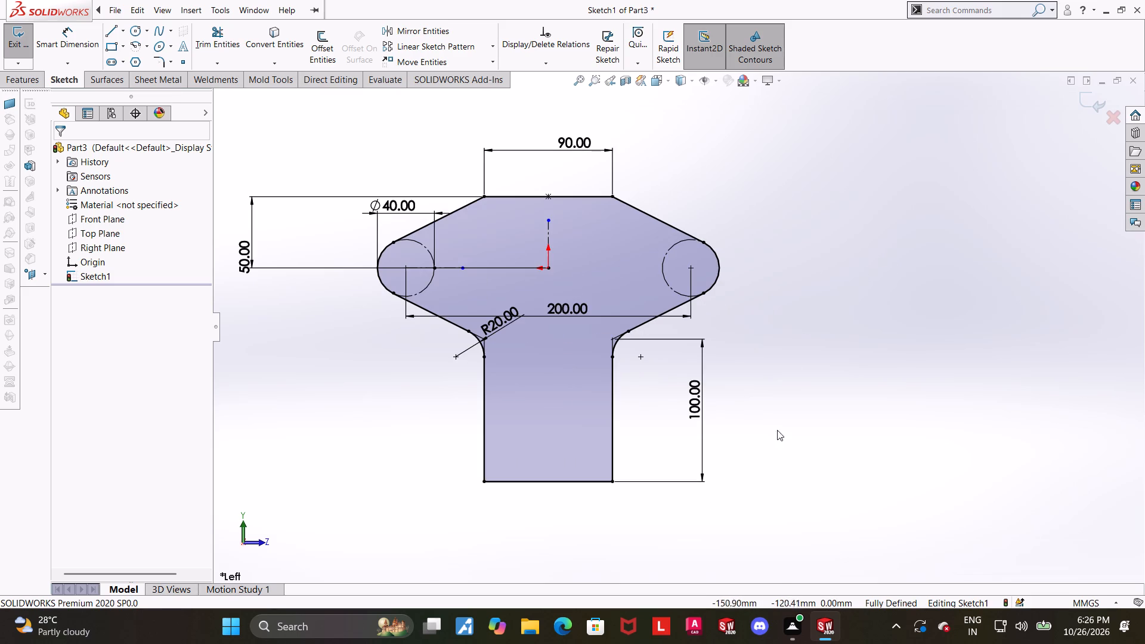
left_click(1101, 103)
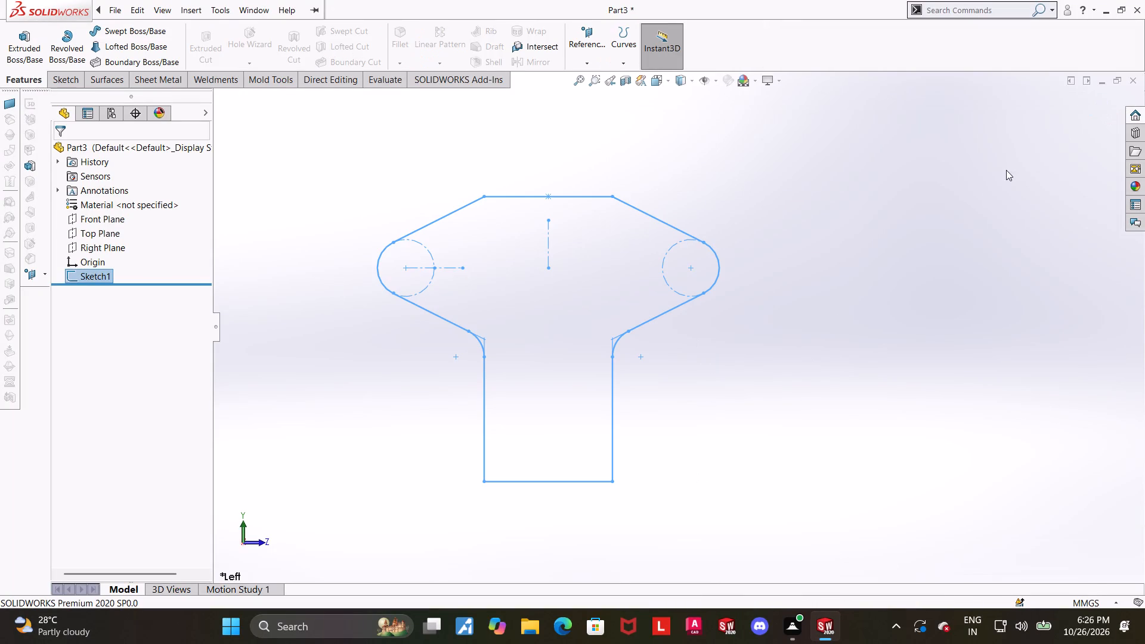
Extrude the profile sketch as a blind boss with a depth of 20 mm.
middle_click_drag(974, 187, 935, 198)
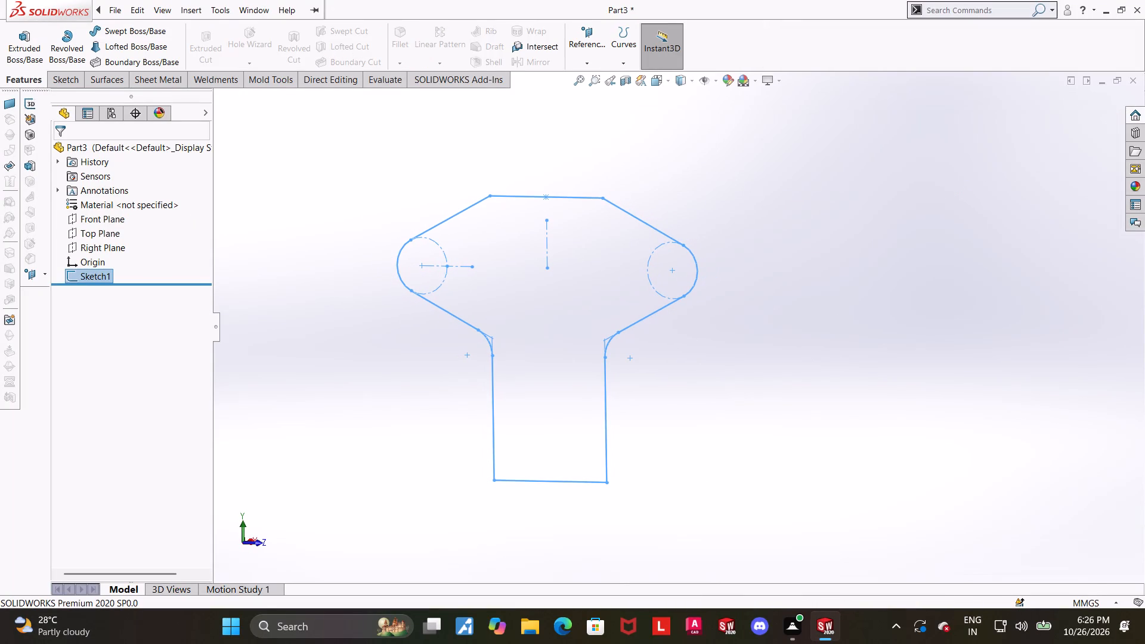
left_click(39, 43)
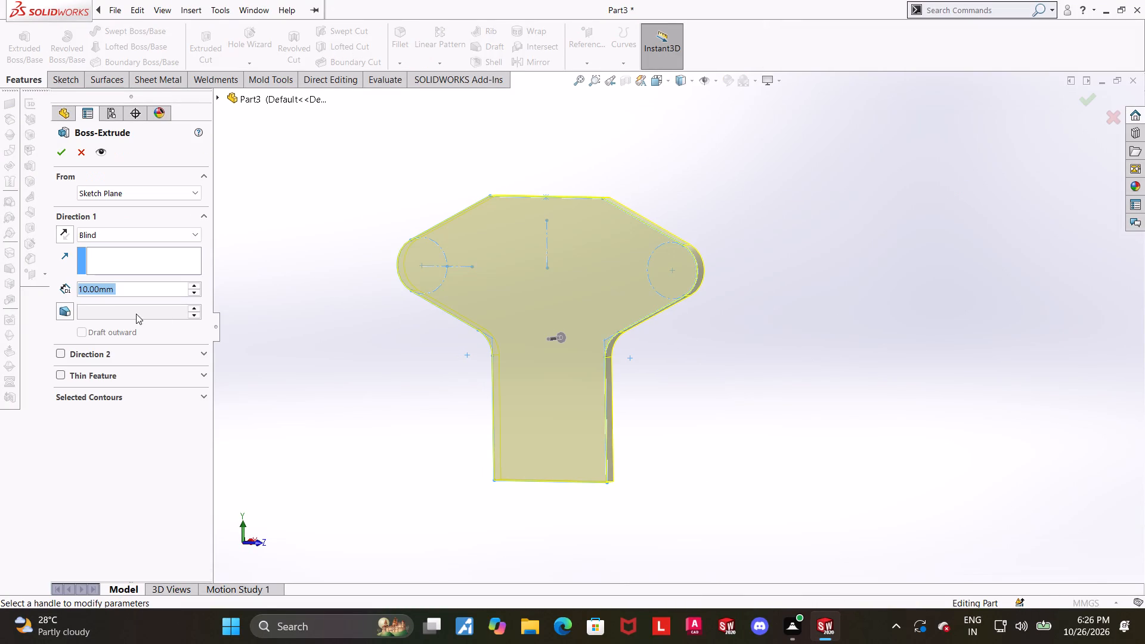
type("20")
key("Return")
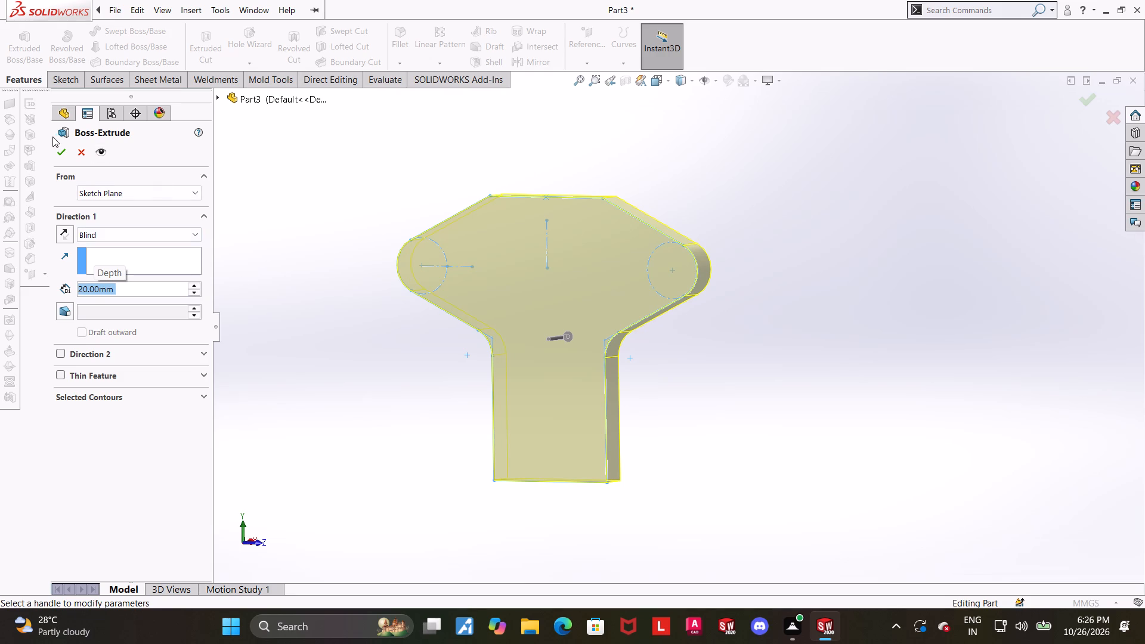
left_click(59, 151)
left_click(683, 386)
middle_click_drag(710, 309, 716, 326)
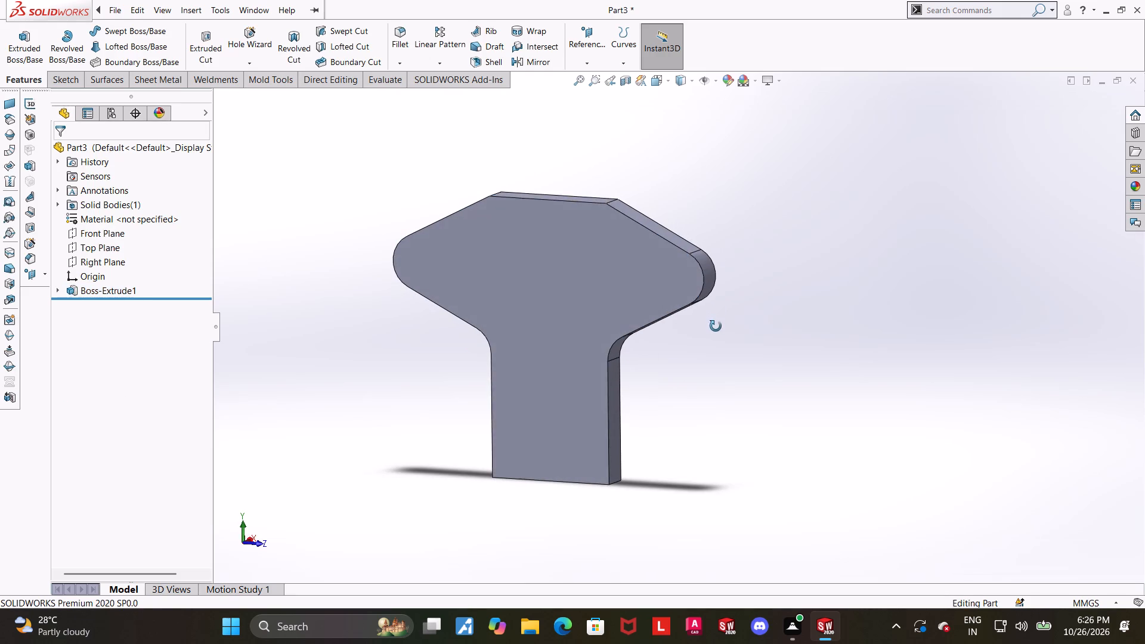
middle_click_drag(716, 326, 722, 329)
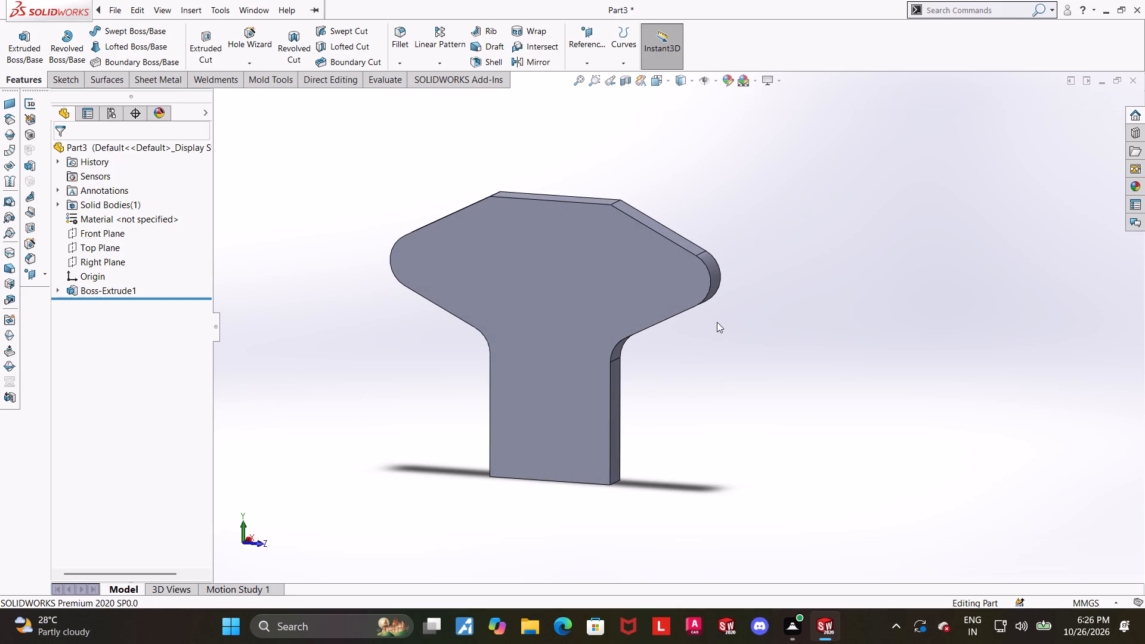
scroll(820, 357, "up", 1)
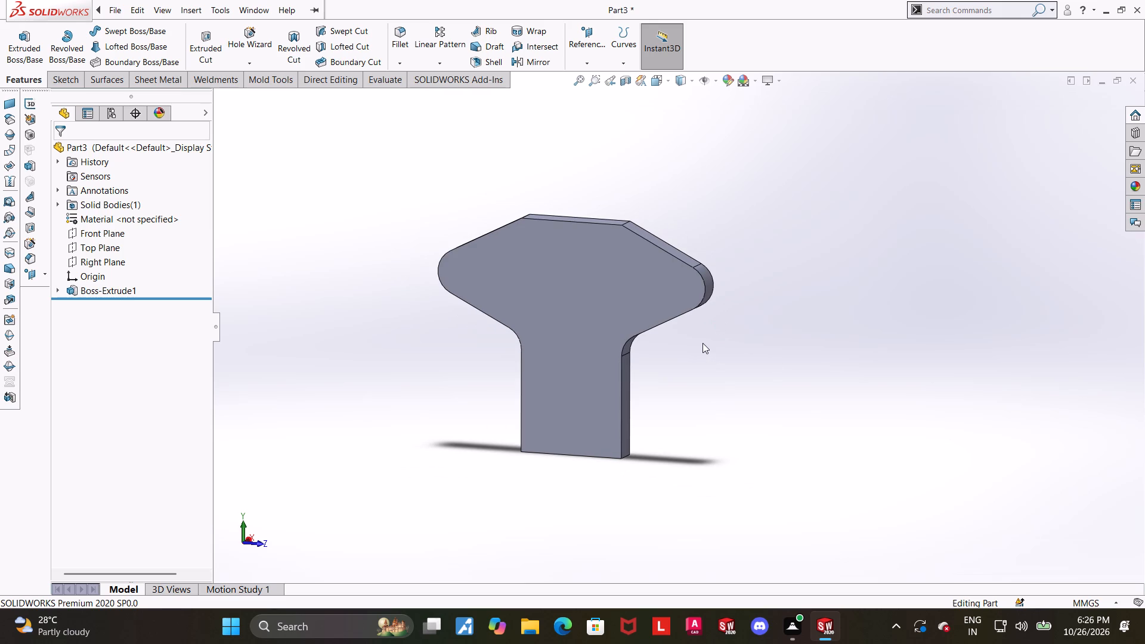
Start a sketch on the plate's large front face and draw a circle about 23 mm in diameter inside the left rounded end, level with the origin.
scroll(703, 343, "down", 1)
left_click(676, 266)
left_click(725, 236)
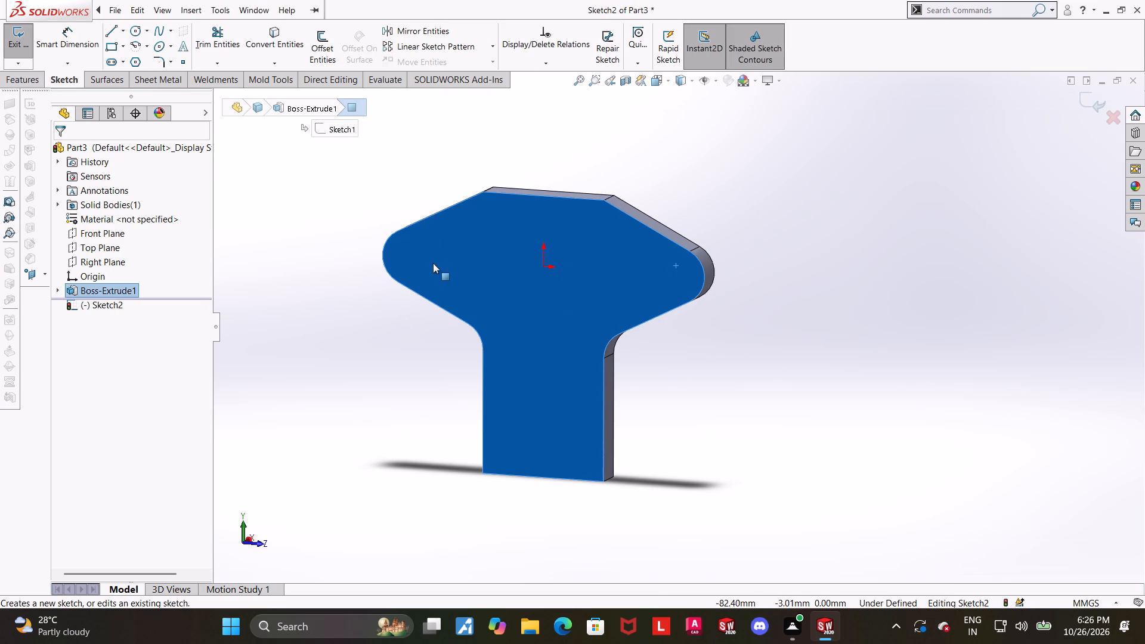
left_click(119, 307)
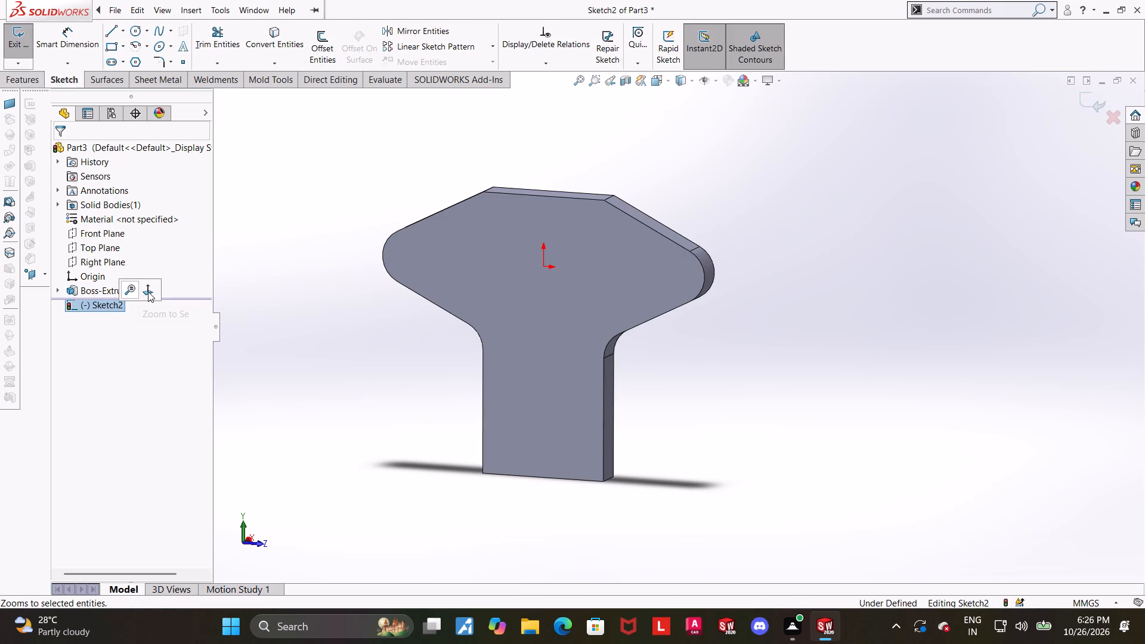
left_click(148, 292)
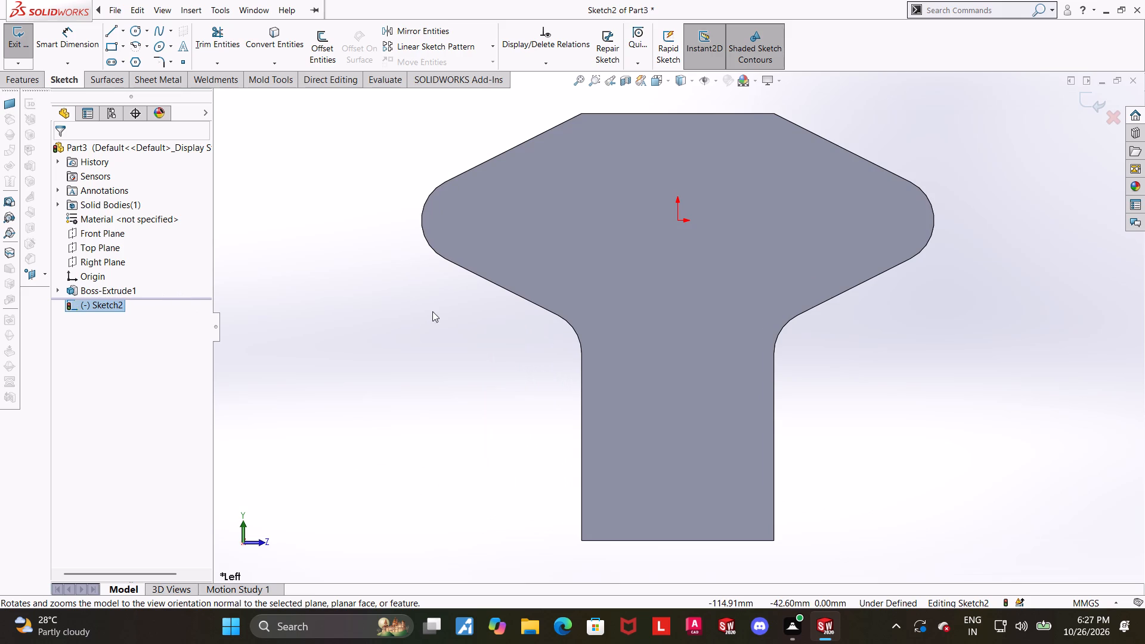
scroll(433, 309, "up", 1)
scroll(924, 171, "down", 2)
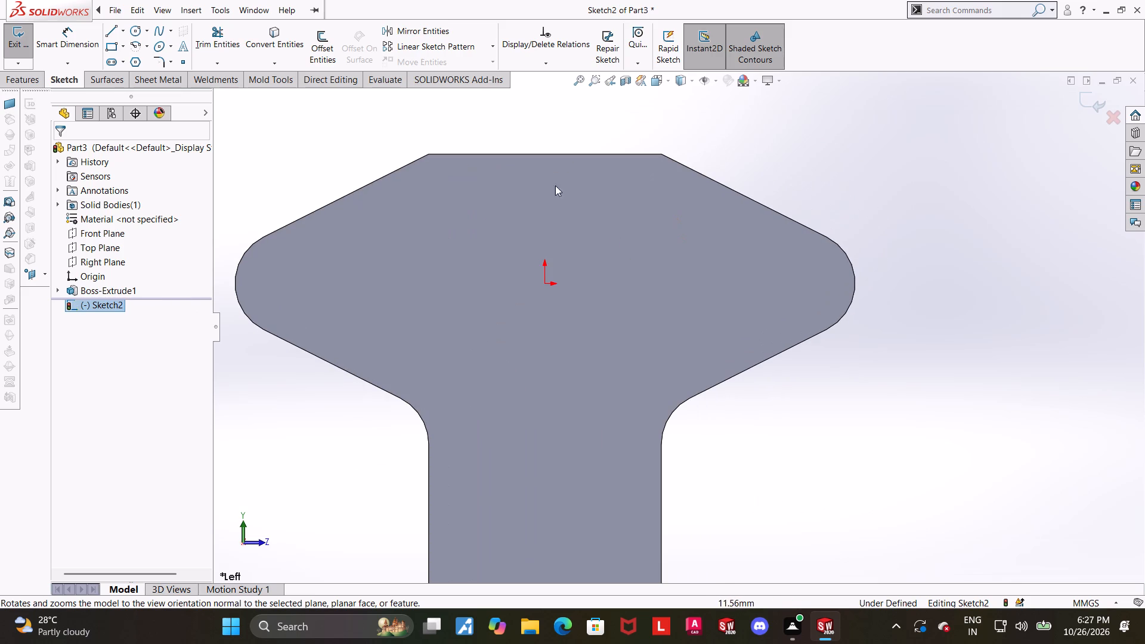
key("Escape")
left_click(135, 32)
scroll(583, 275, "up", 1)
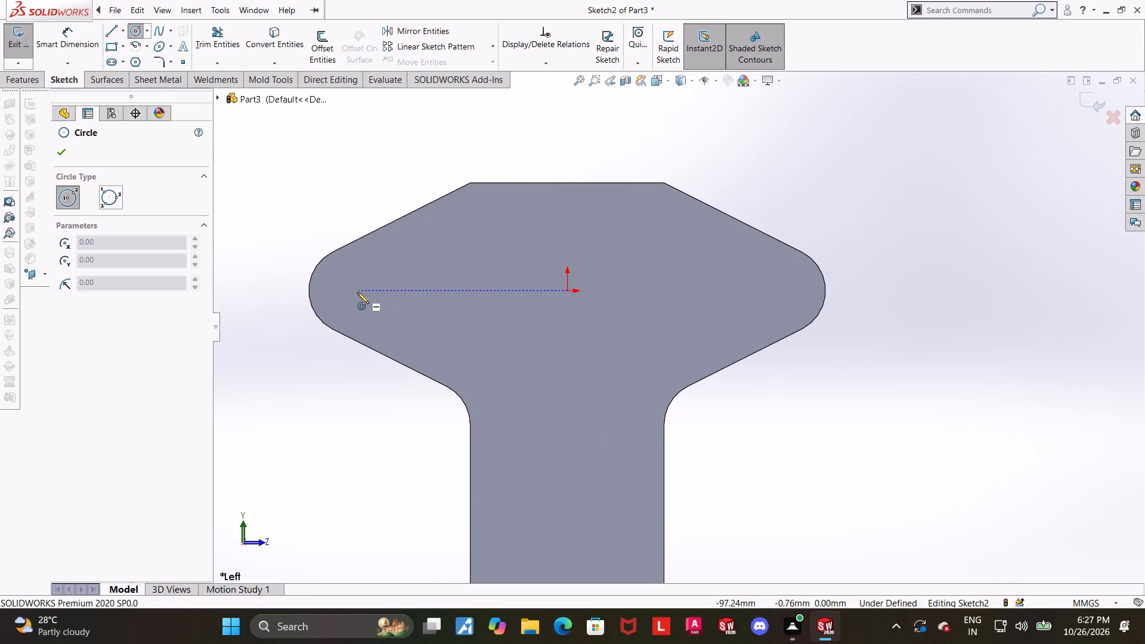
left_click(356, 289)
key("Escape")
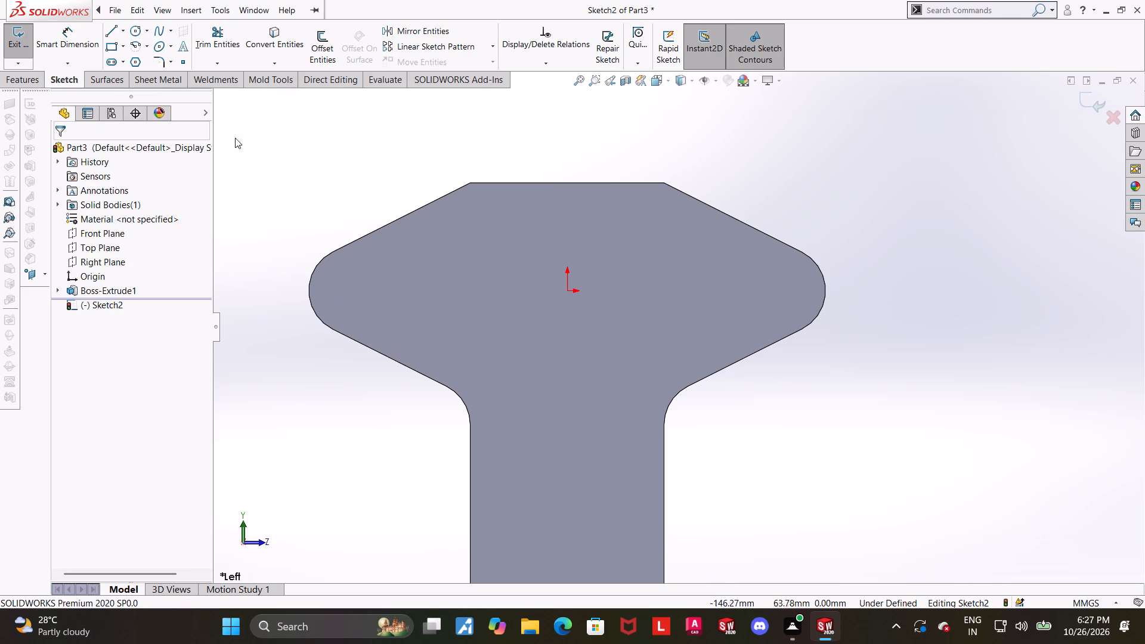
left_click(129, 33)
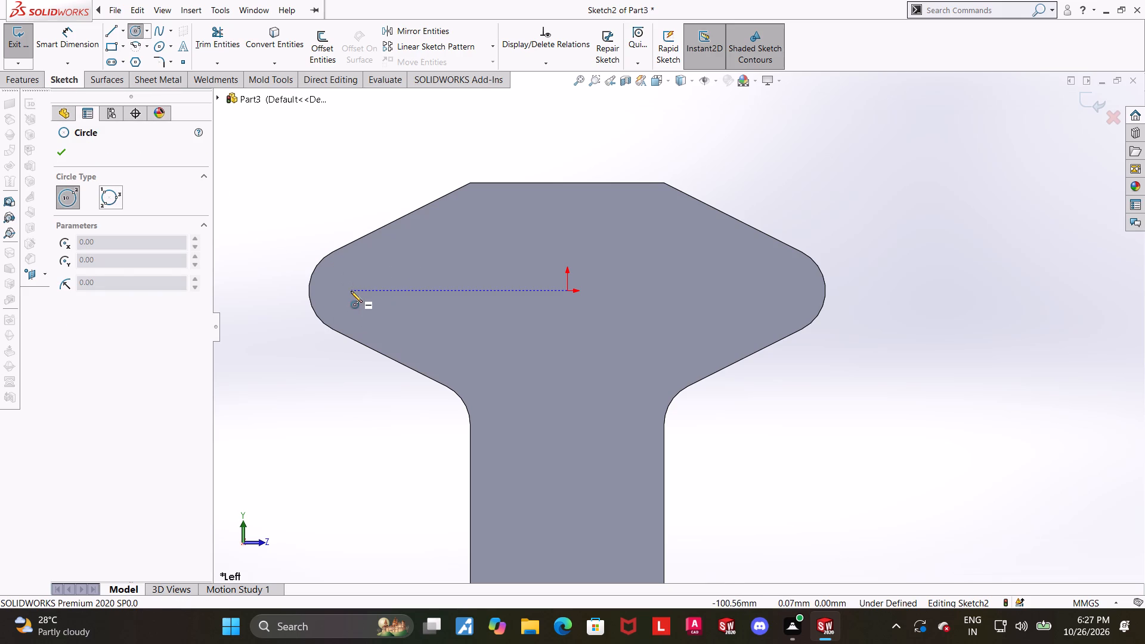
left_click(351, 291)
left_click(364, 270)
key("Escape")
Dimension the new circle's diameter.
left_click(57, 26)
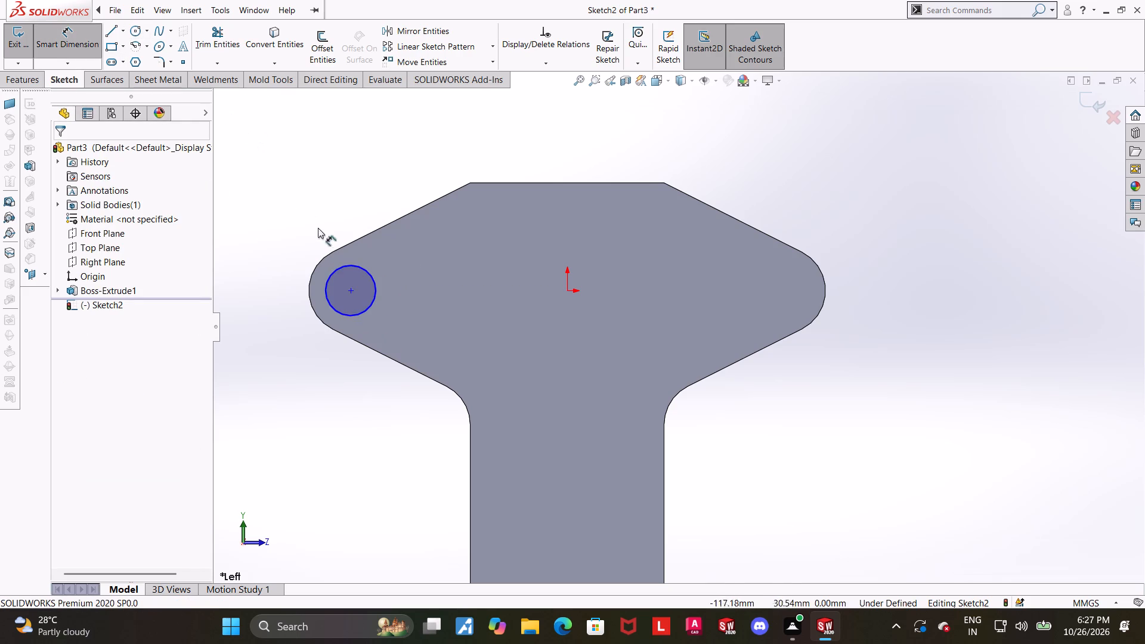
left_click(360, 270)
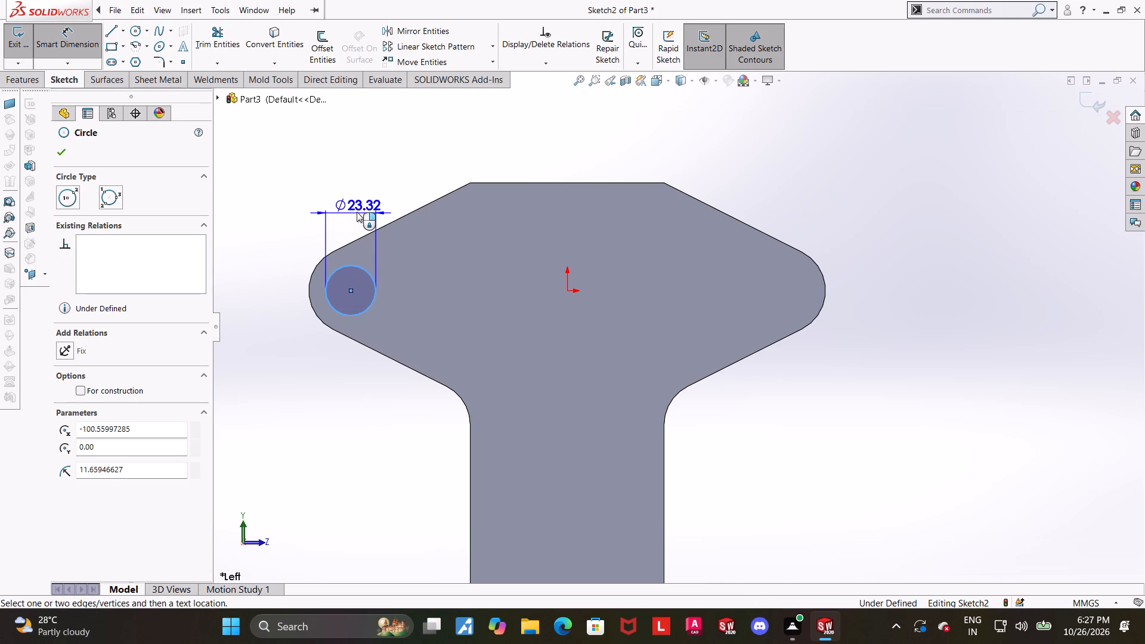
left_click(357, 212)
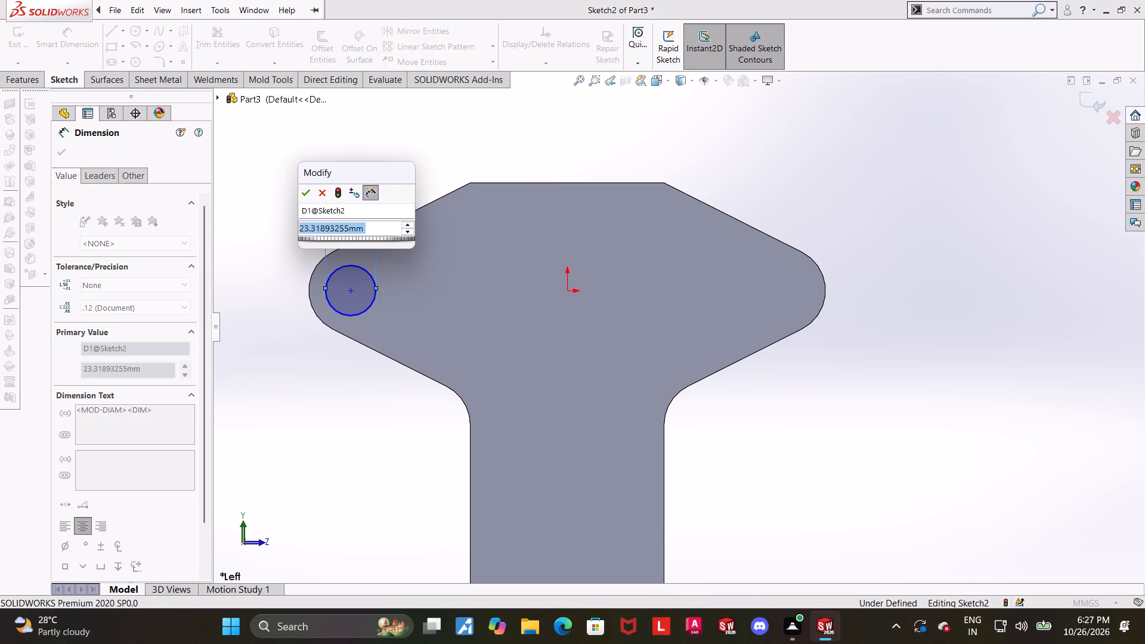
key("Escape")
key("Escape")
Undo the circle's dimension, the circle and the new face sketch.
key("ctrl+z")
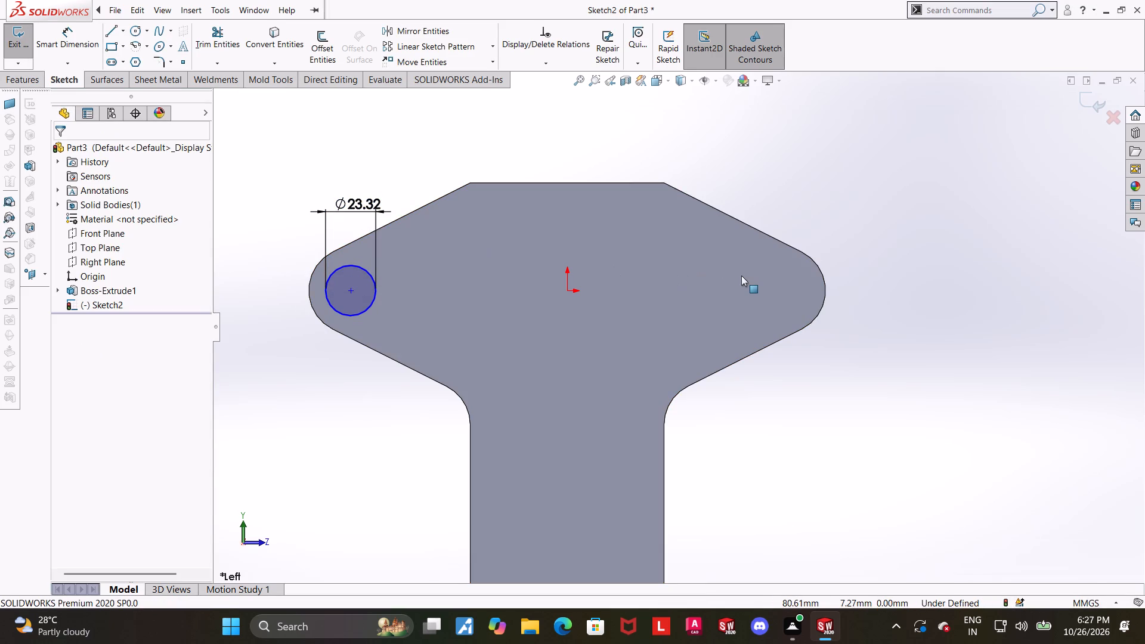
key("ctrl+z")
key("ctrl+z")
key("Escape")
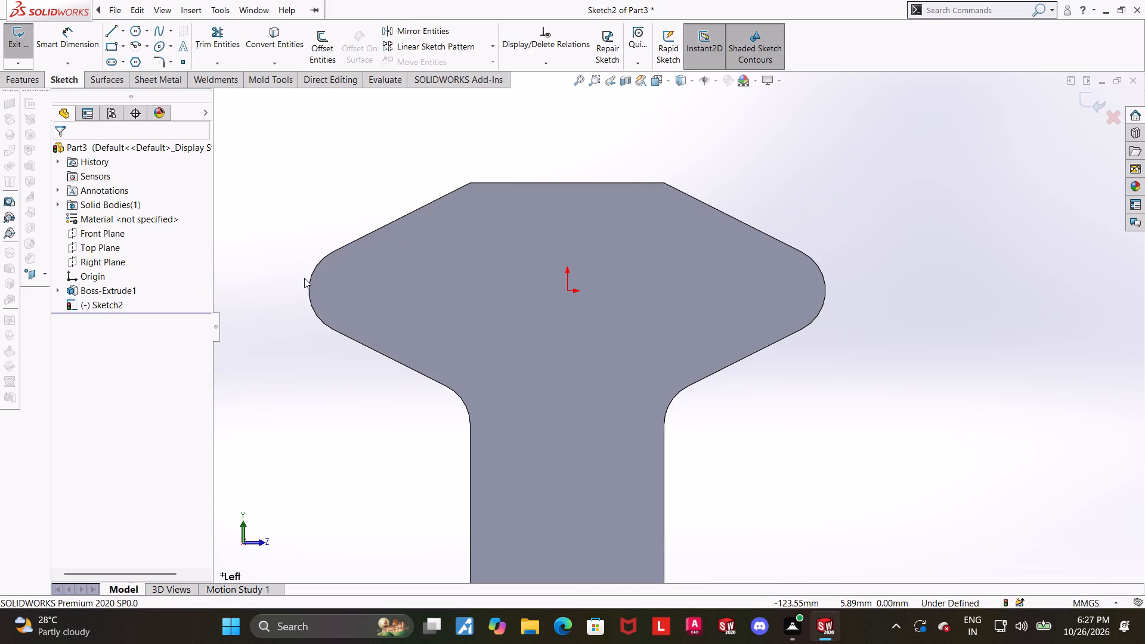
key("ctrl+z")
Open the extrusion's profile sketch for editing and delete the 40 mm diameter dimension on the left end circle.
left_click(58, 288)
left_click(91, 301)
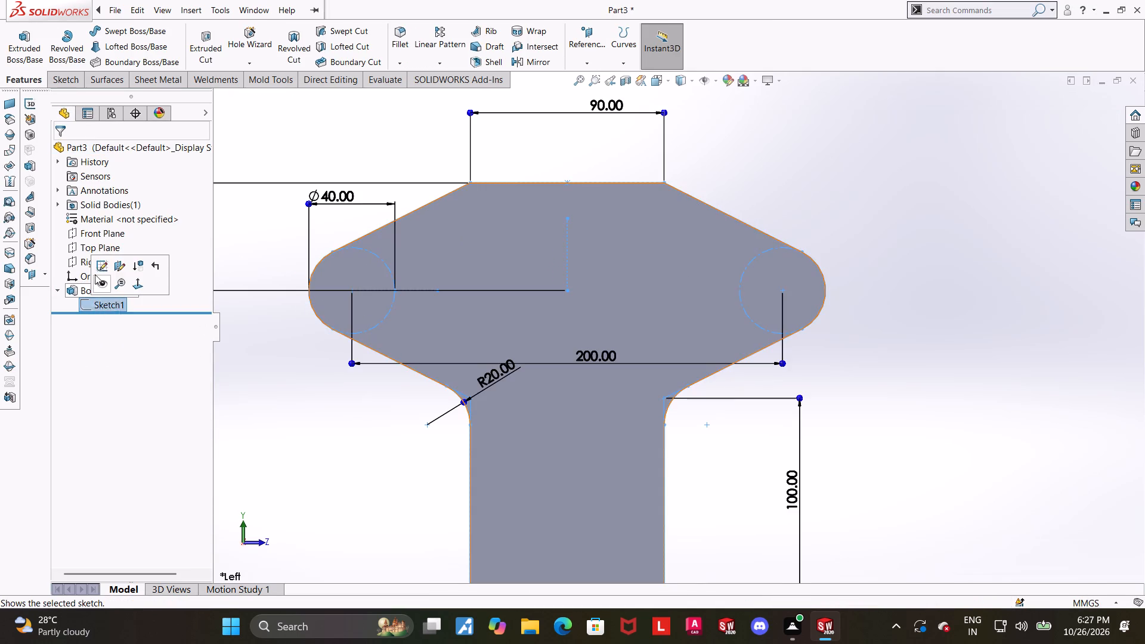
left_click(96, 271)
scroll(852, 302, "up", 1)
right_click(390, 222)
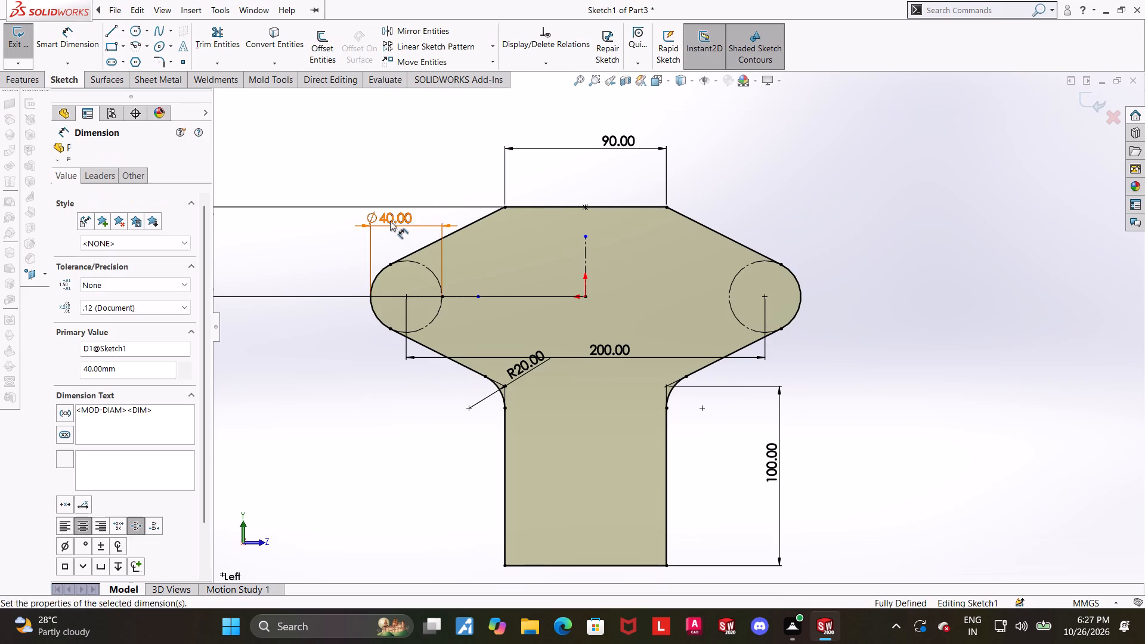
left_click(425, 361)
Dimension the right rounded end's outer arc with a radius of 30 mm.
left_click(48, 39)
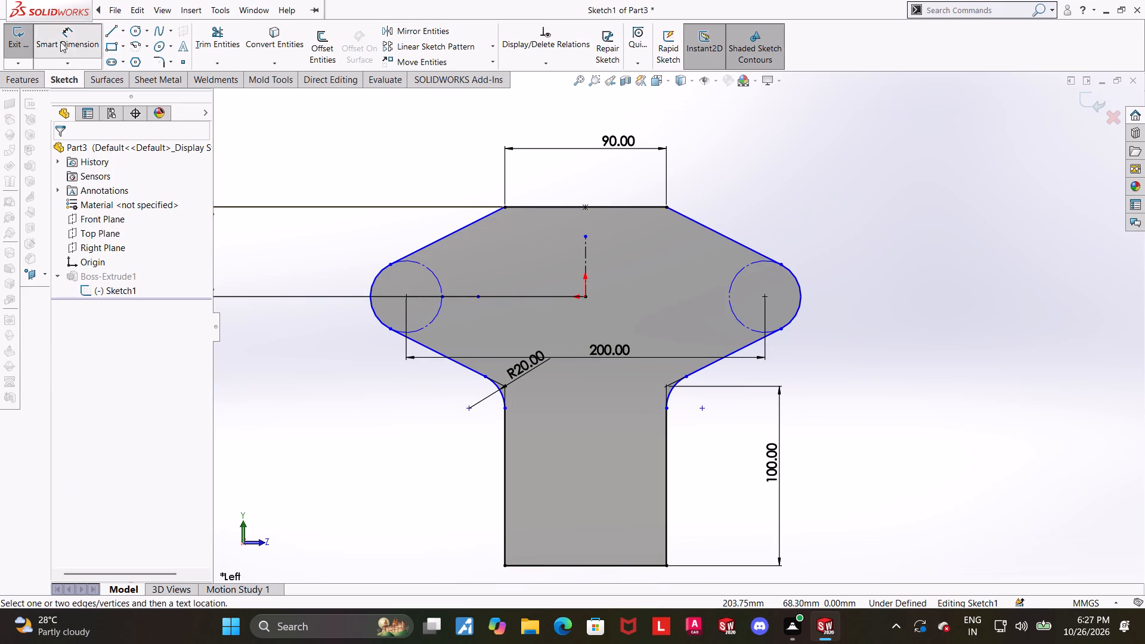
left_click(793, 275)
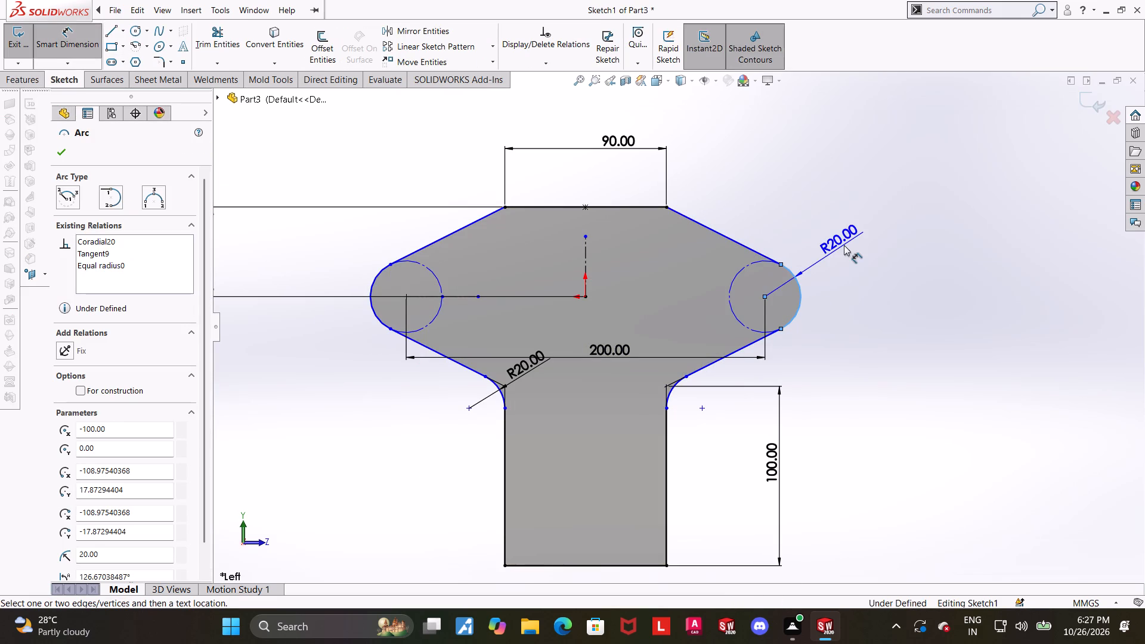
left_click(844, 245)
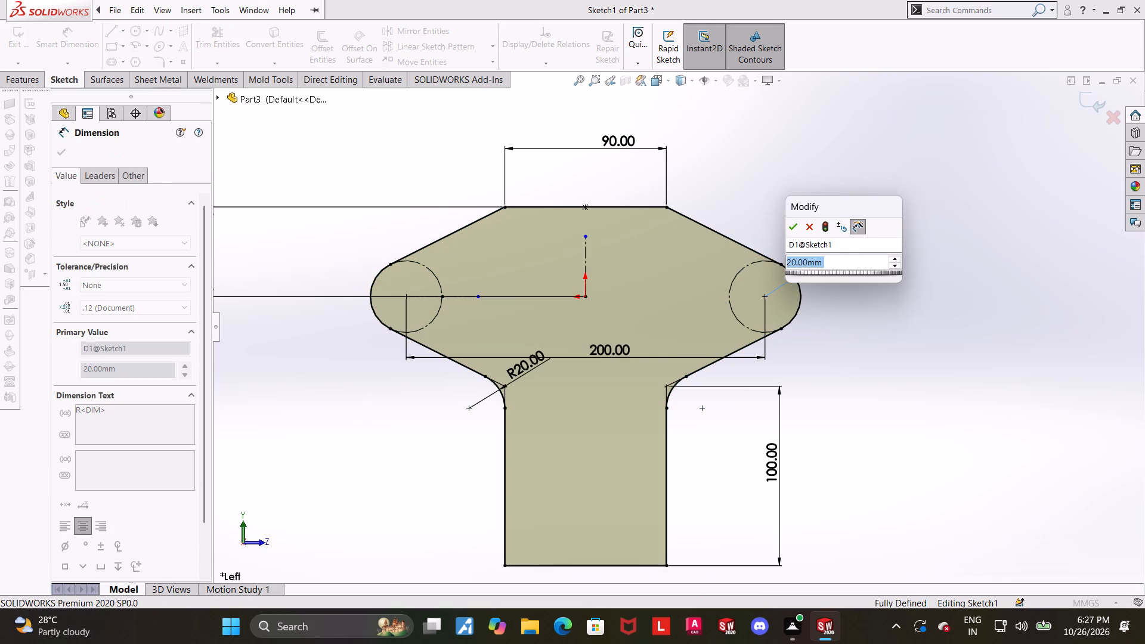
type("30")
key("Return")
key("Escape")
left_click(1002, 342)
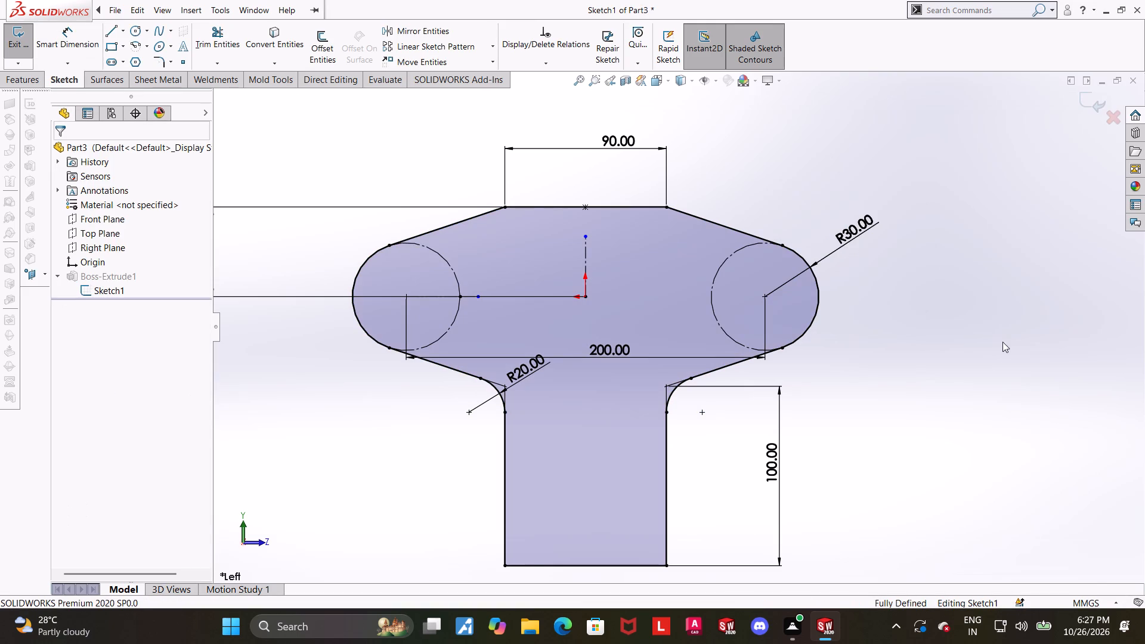
Check the spacing between the stem's two vertical lines with a trial dimension, without placing it.
scroll(981, 338, "up", 1)
scroll(974, 328, "down", 1)
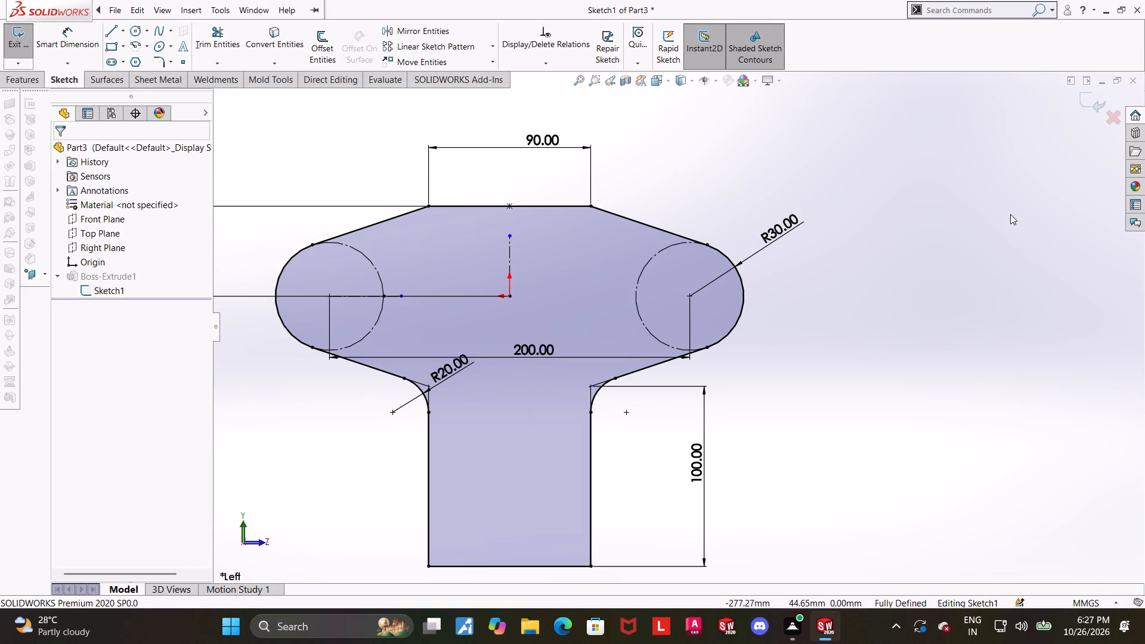
scroll(779, 362, "up", 2)
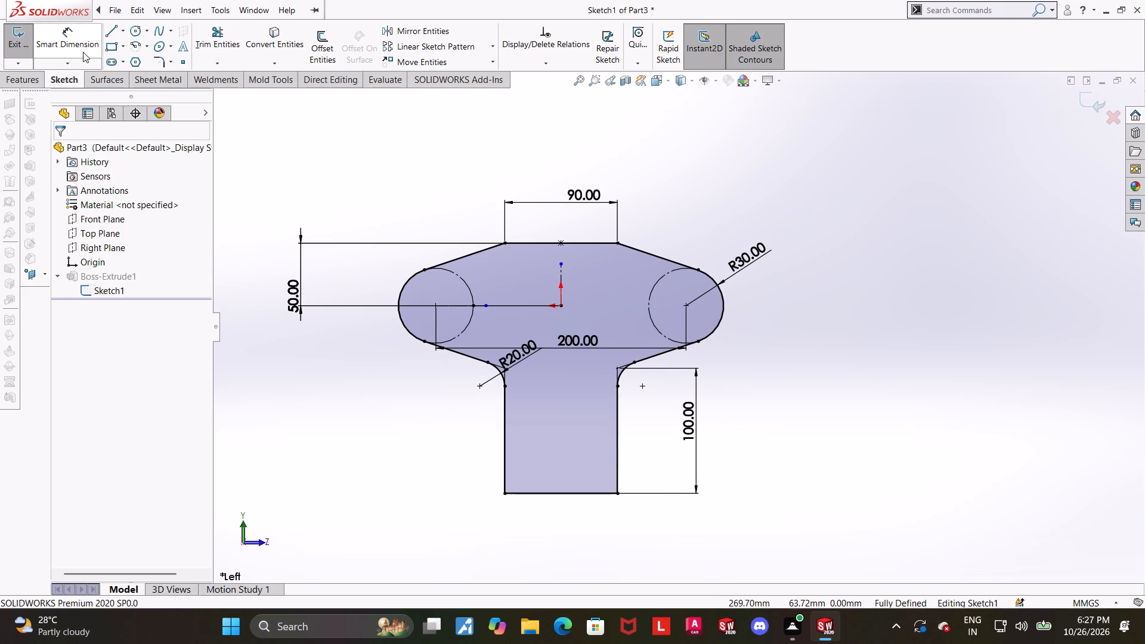
left_click(83, 52)
left_click(503, 426)
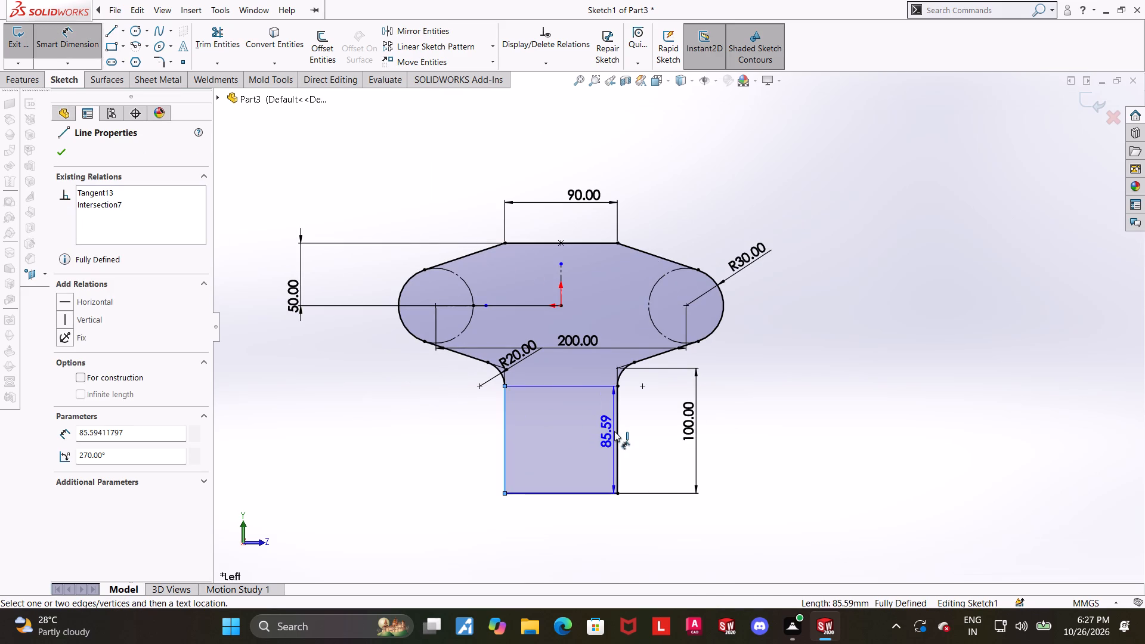
left_click(614, 431)
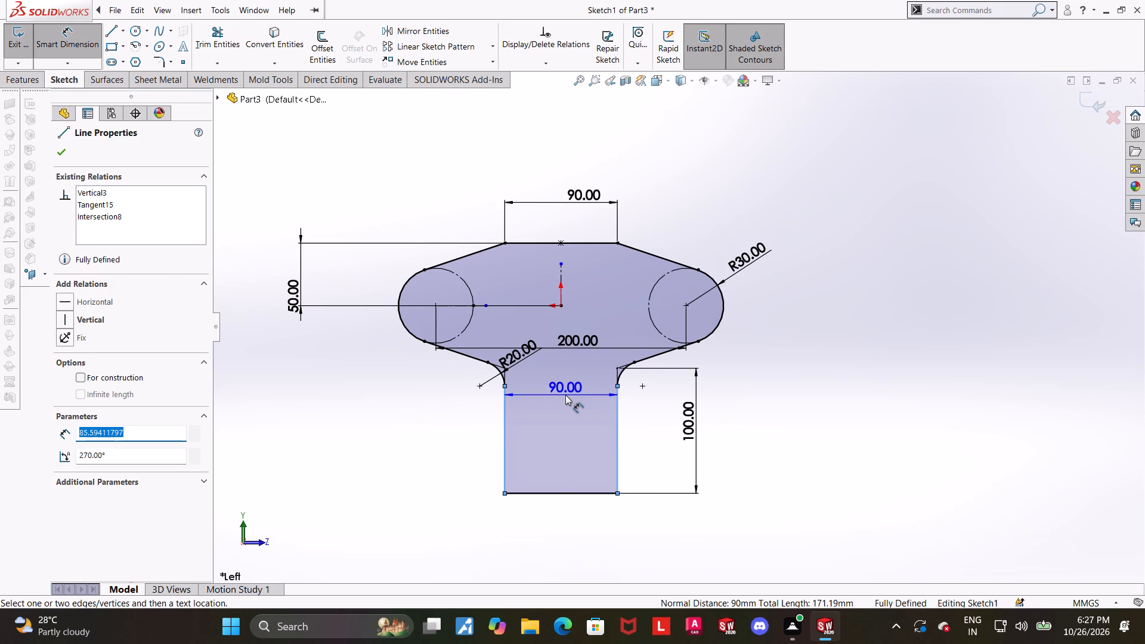
key("Escape")
key("Escape")
key("Escape")
key("Escape")
scroll(958, 373, "up", 2)
key("Escape")
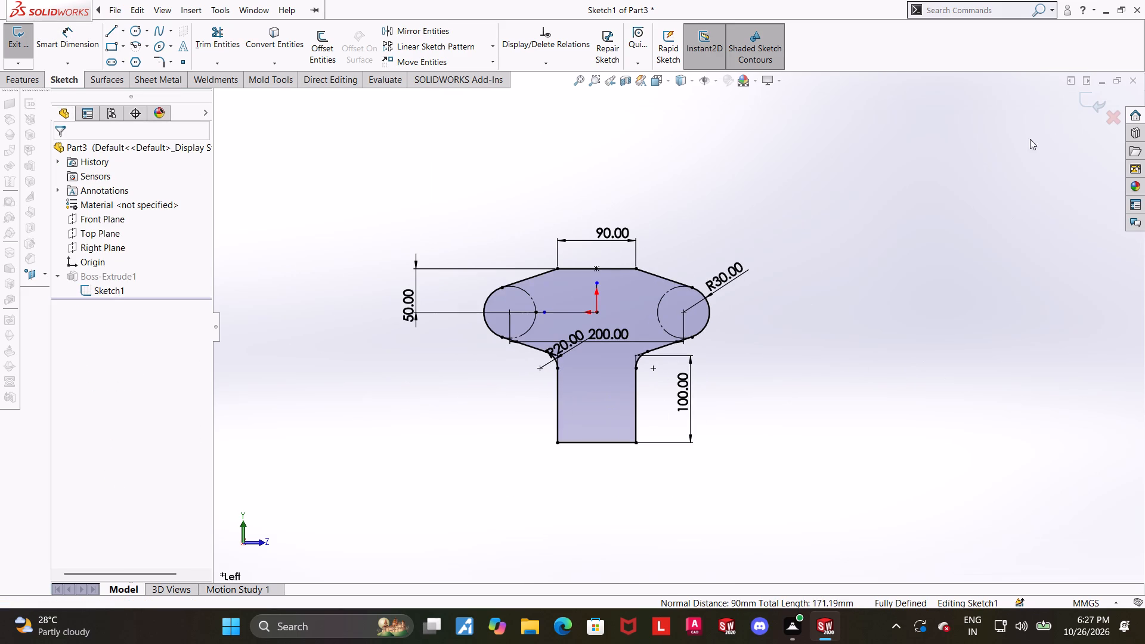
Exit the profile sketch to rebuild the extruded plate.
left_click(1085, 100)
middle_click_drag(865, 265, 823, 296)
scroll(648, 304, "down", 2)
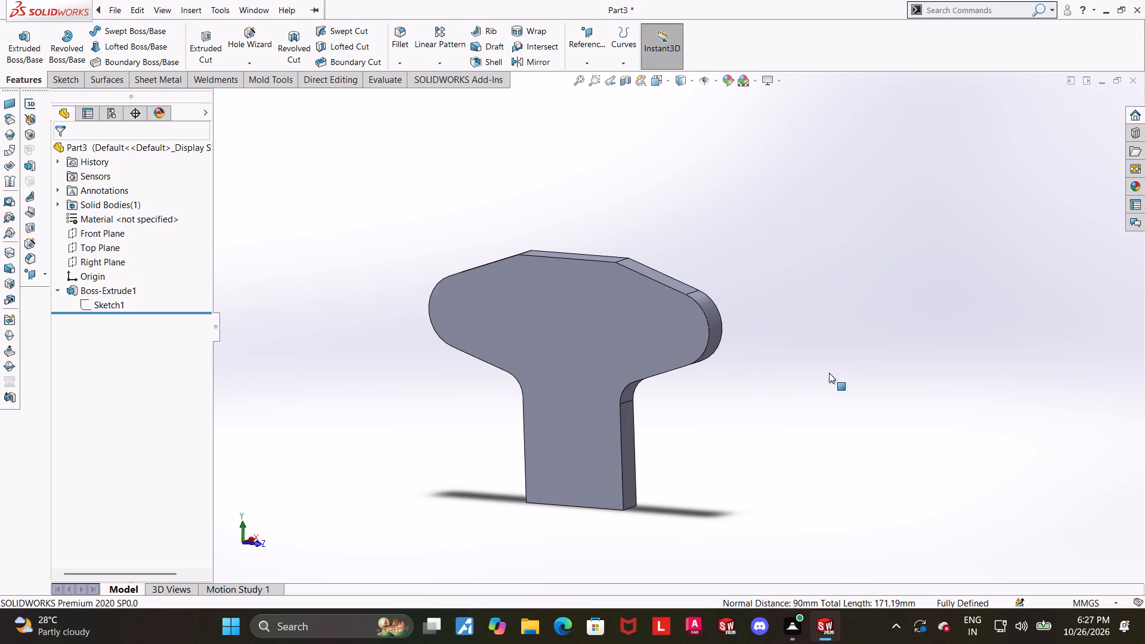
key("Escape")
left_click(60, 284)
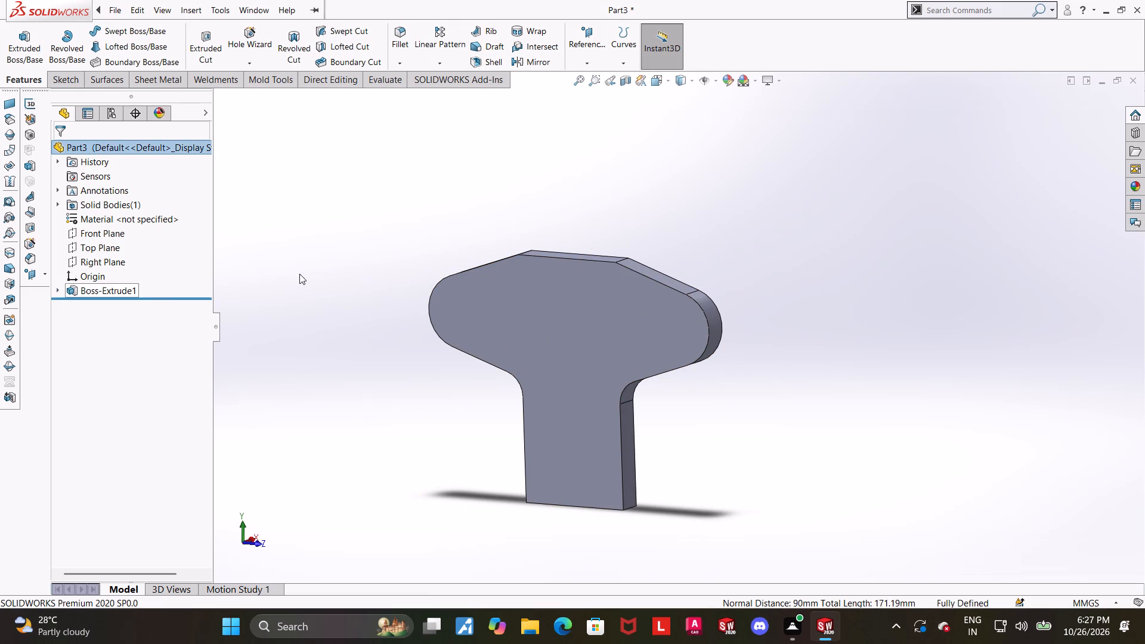
Measure the radius of the right rounded end's curved face.
middle_click_drag(608, 193, 587, 191)
left_click(381, 82)
left_click(131, 35)
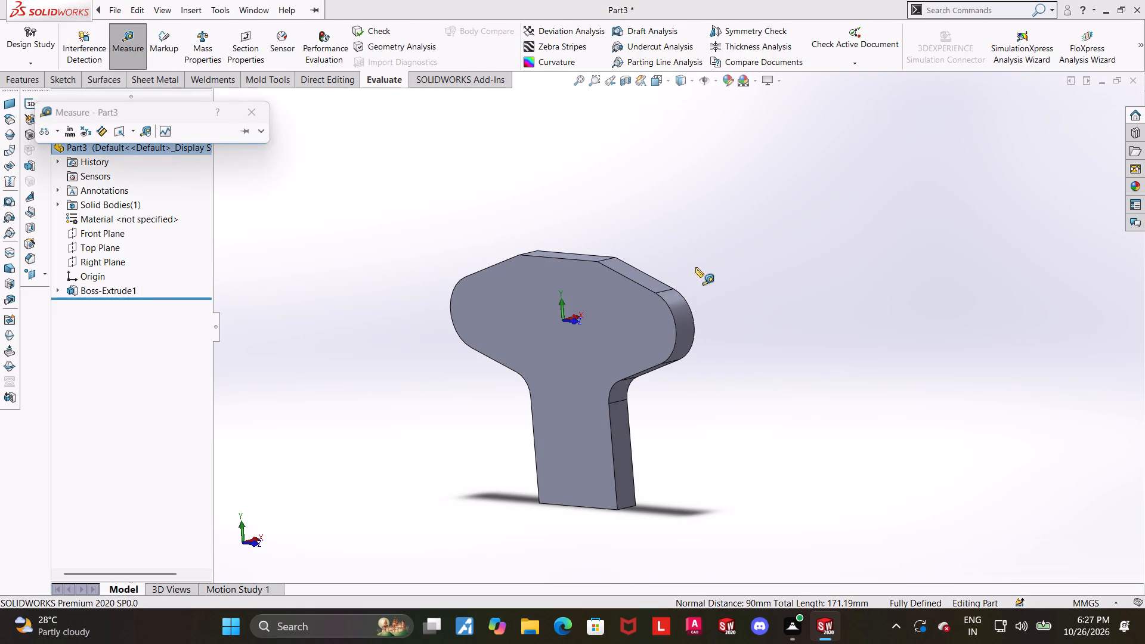
left_click(683, 327)
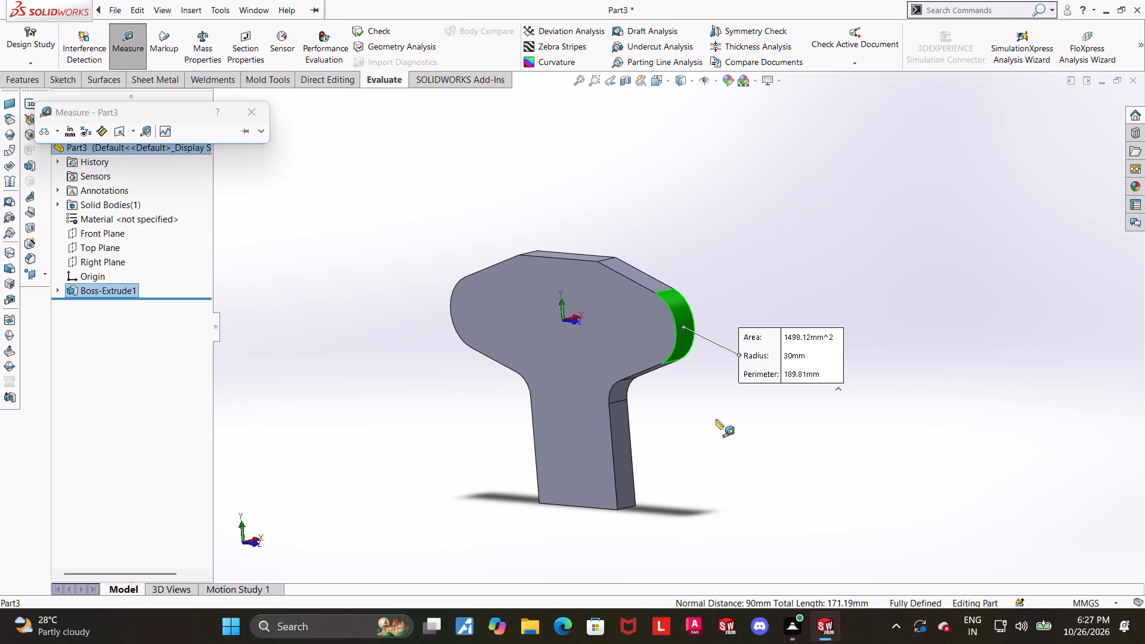
key("Escape")
Start a sketch on the plate's front face and draw a circle about 40 mm in diameter inside the left rounded end, level with the origin.
middle_click_drag(689, 401, 737, 392)
left_click(637, 333)
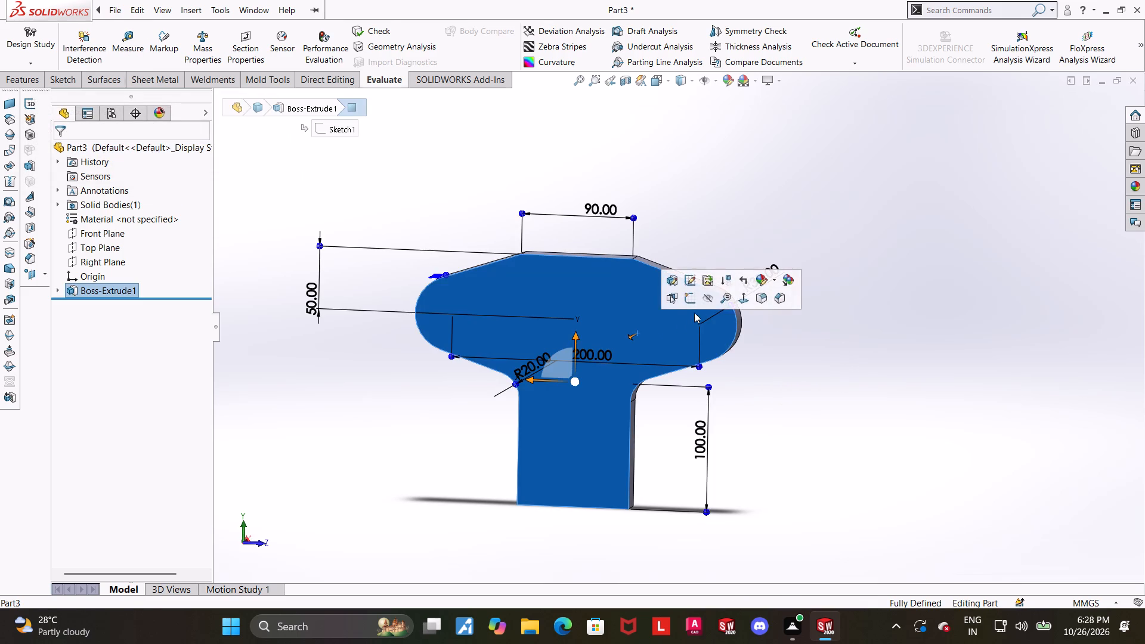
left_click(692, 304)
left_click(92, 309)
left_click(116, 296)
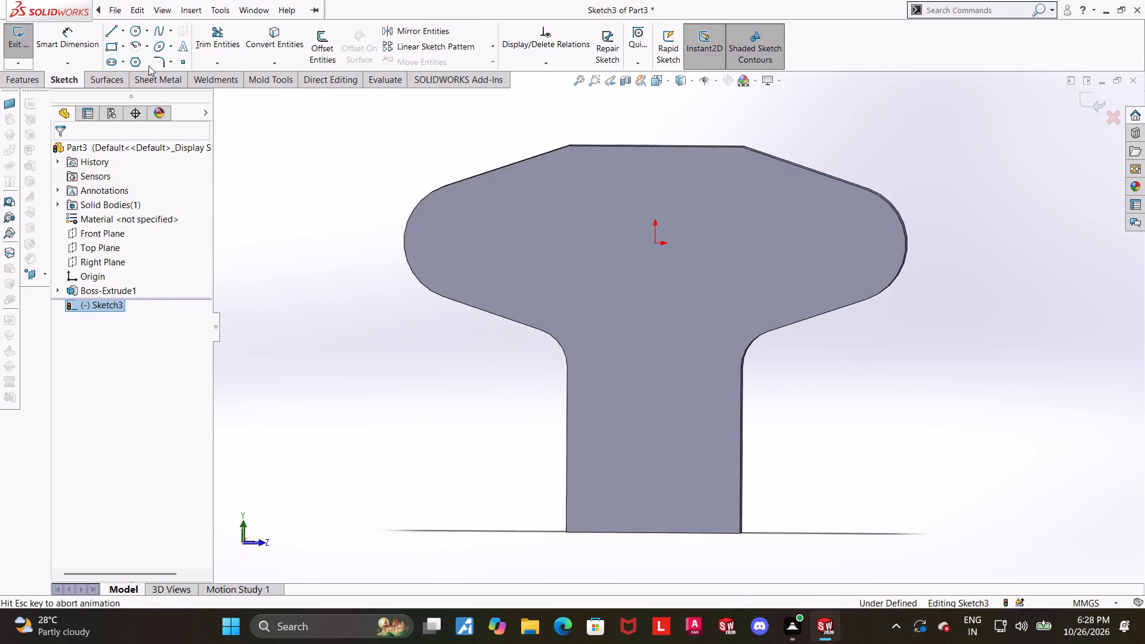
left_click(140, 30)
left_click(461, 218)
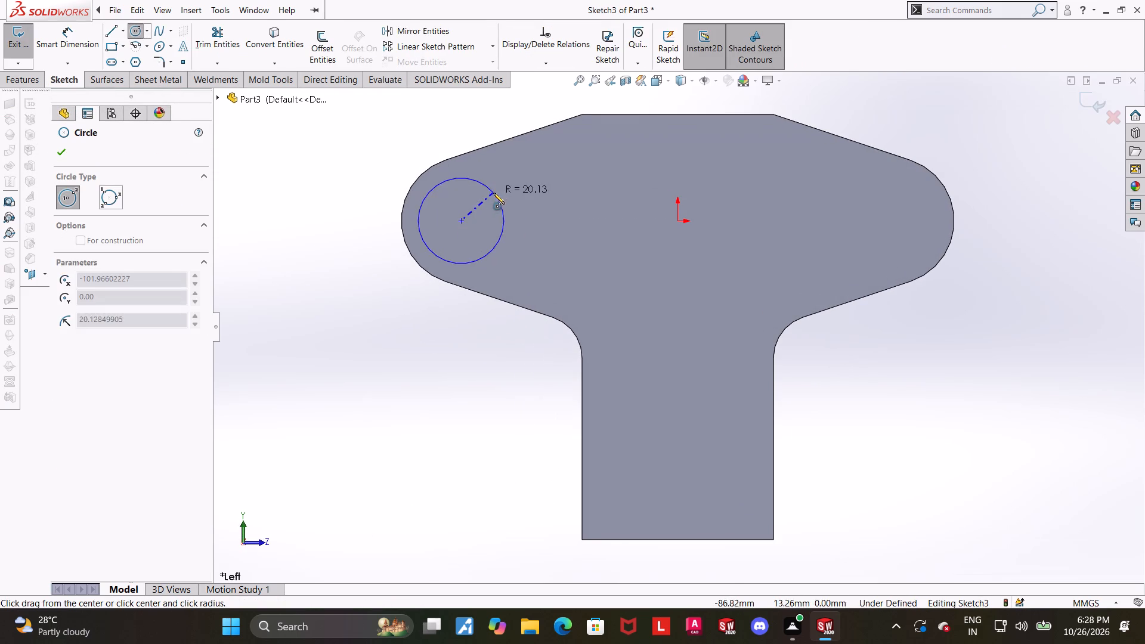
left_click(493, 193)
key("Escape")
key("Escape")
Dimension the left end circle with a diameter of 40 mm.
left_click_drag(68, 36, 91, 36)
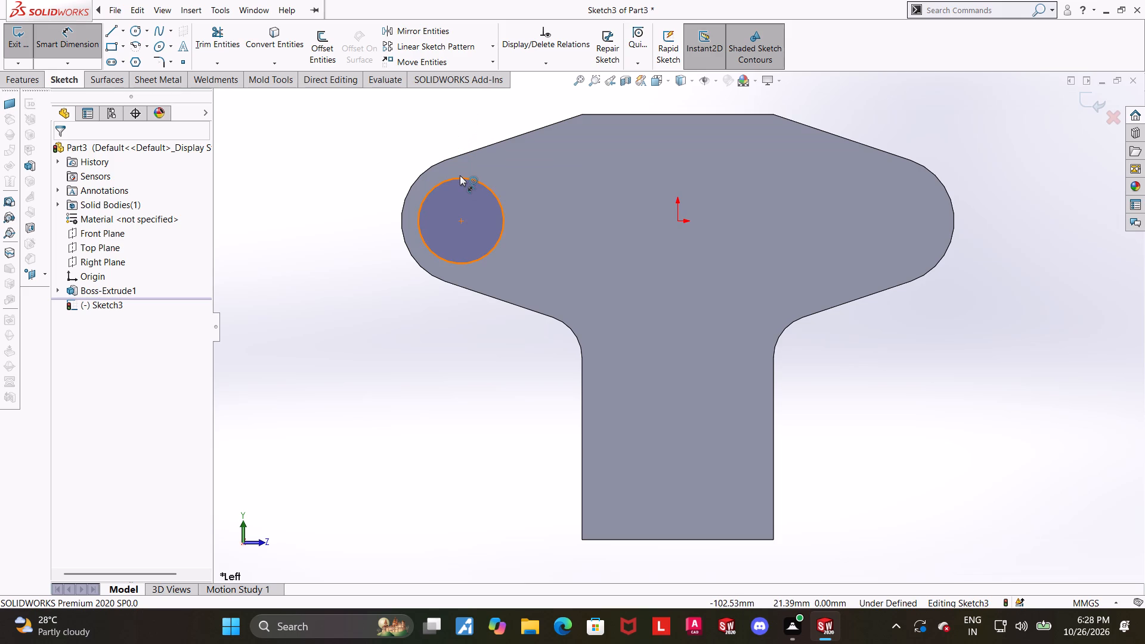
left_click(460, 175)
left_click(358, 143)
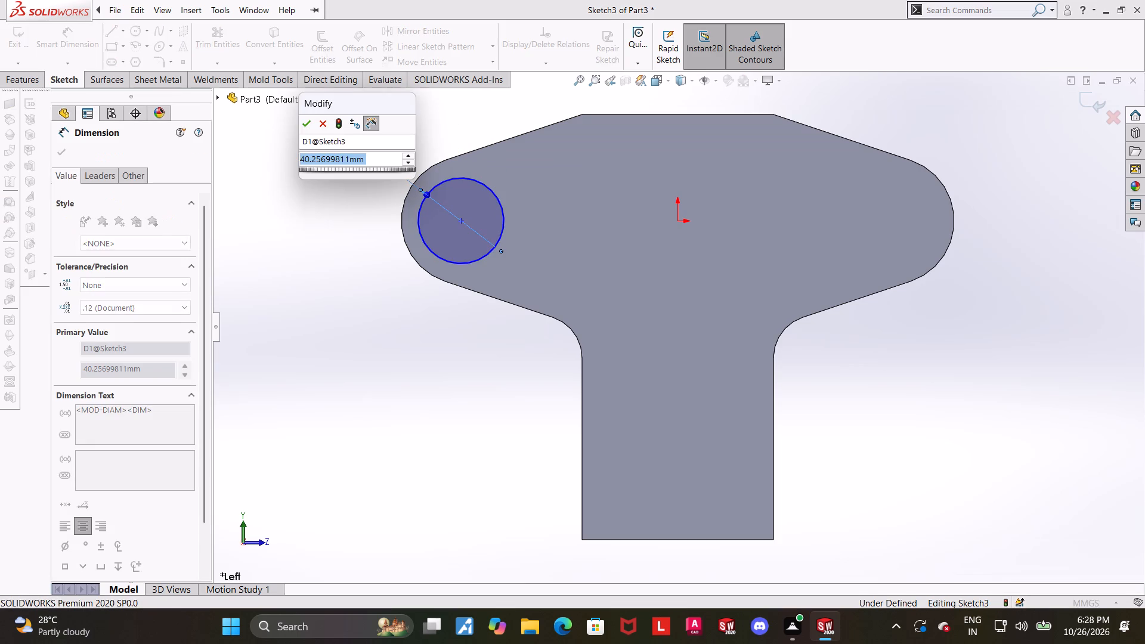
type("40")
key("Return")
key("Escape")
key("Escape")
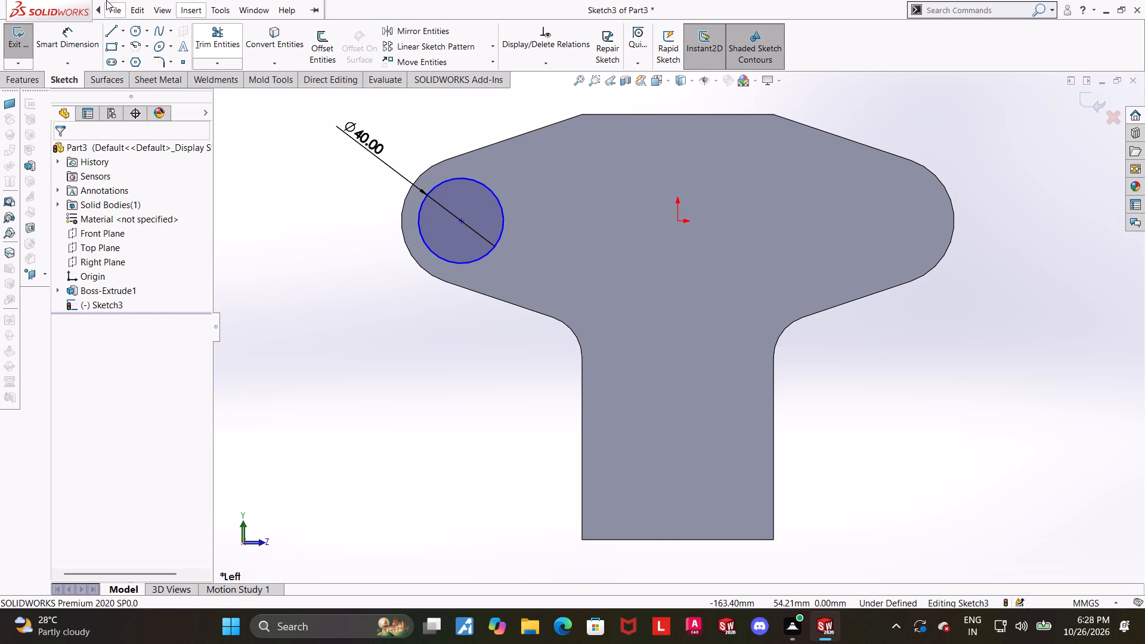
key("Escape")
Draw a vertical centerline upward from the origin, ending just below the plate's top edge.
left_click(122, 35)
left_click(126, 63)
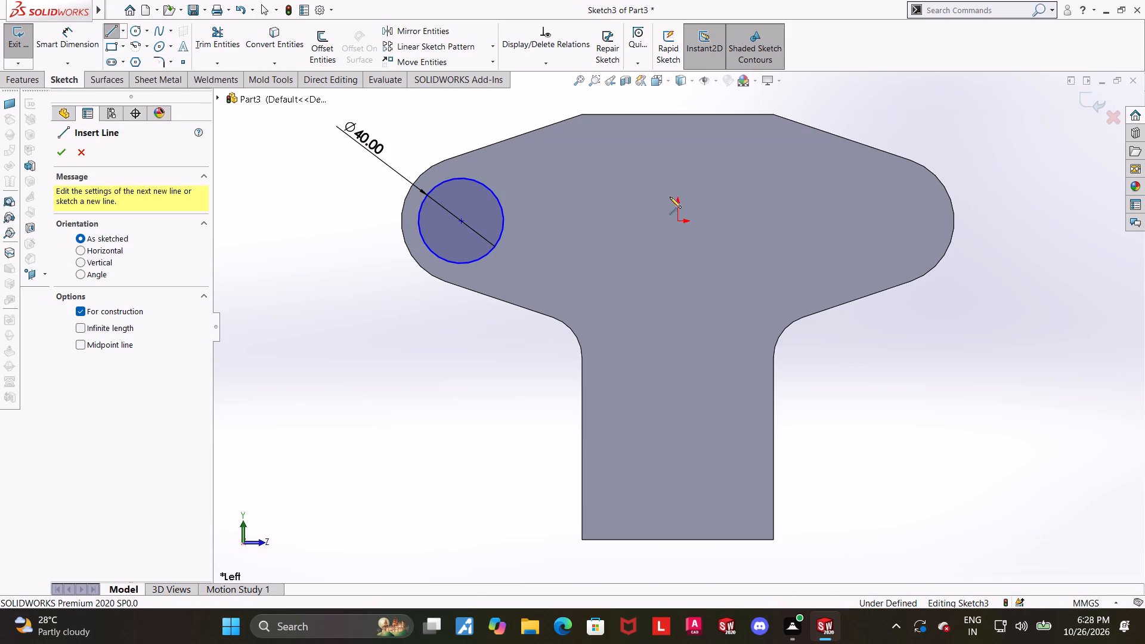
left_click(677, 224)
left_click(678, 128)
key("Escape")
key("Escape")
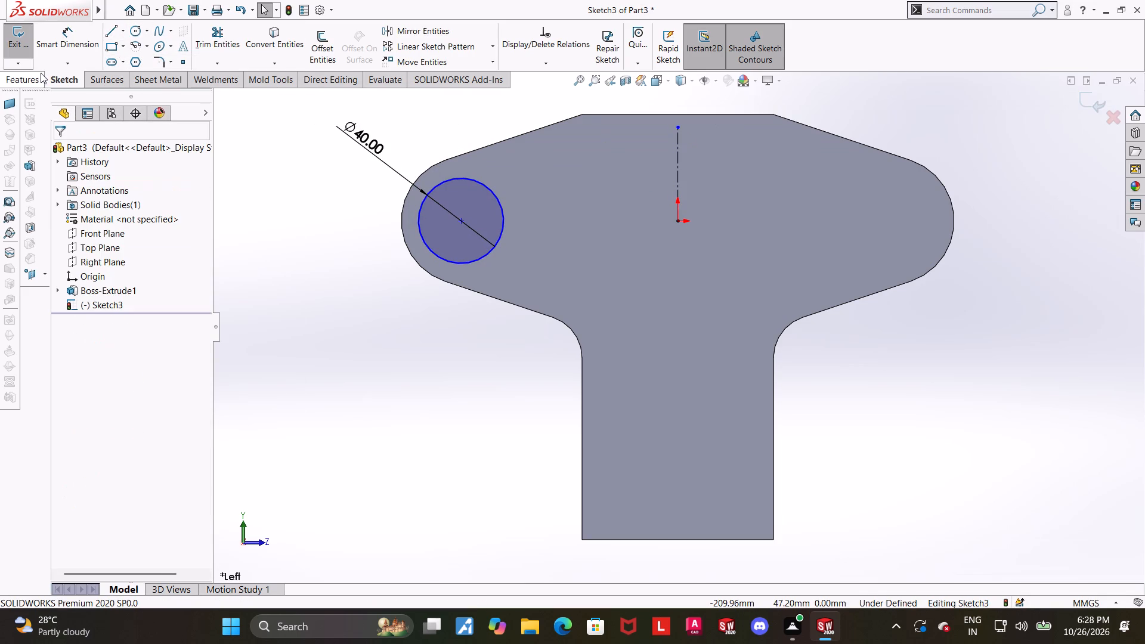
Mirror the 40 mm circle about the vertical centerline onto the right rounded end.
left_click(397, 27)
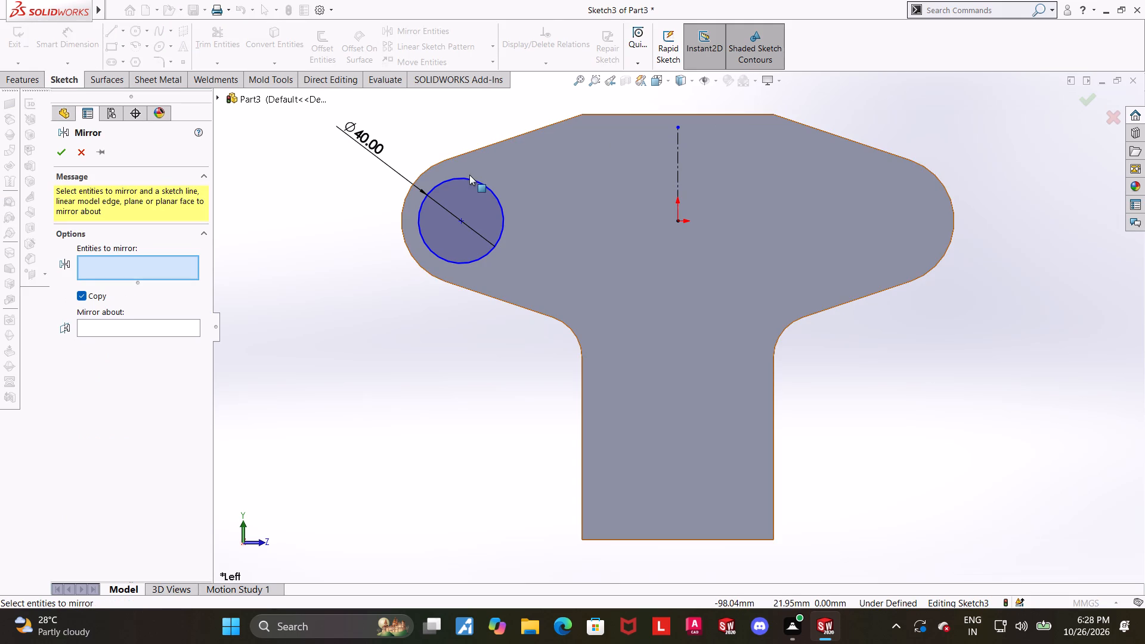
left_click(469, 175)
left_click(470, 177)
left_click(168, 329)
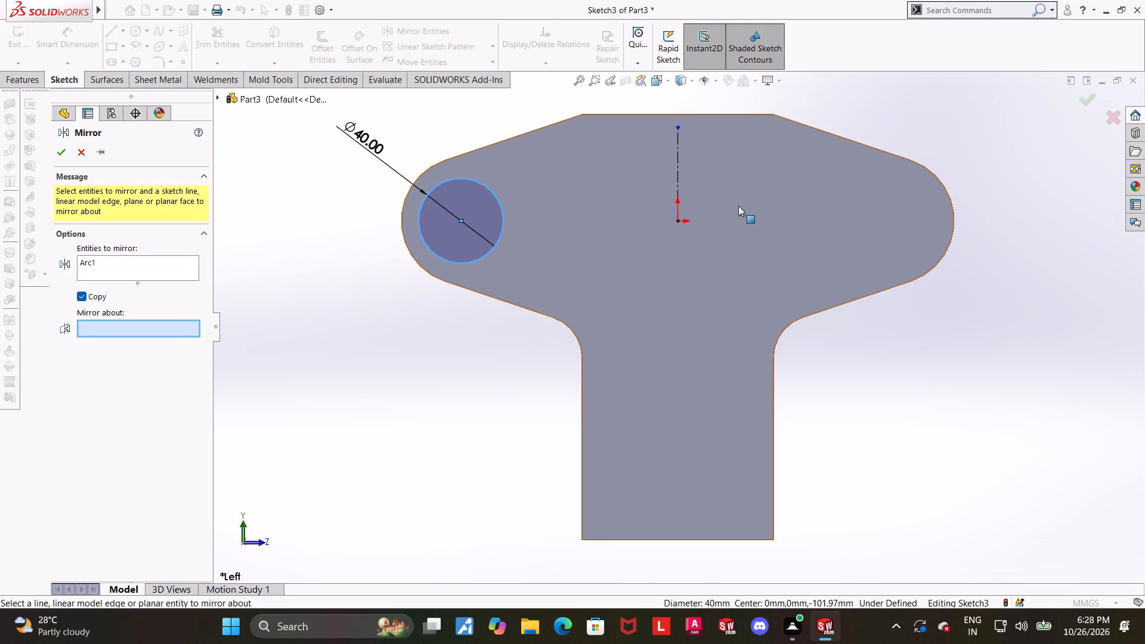
left_click(680, 170)
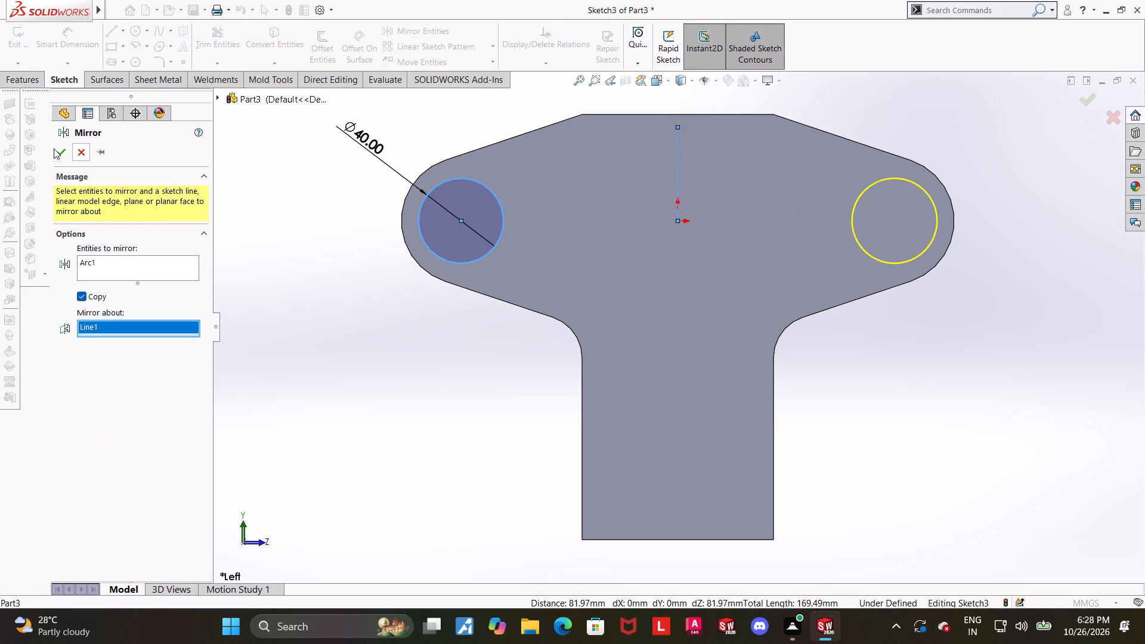
left_click(54, 148)
left_click(406, 339)
key("Escape")
Add a horizontal relation between the two circle centers and the origin.
left_click(459, 218)
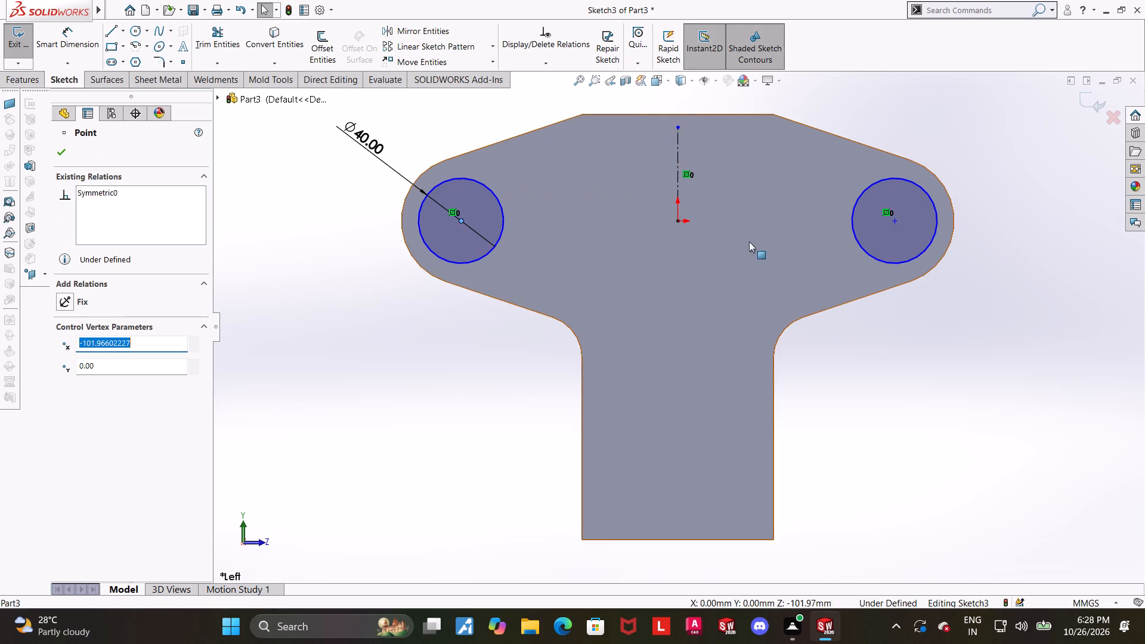
left_click(675, 220, "ctrl")
left_click(892, 222, "ctrl")
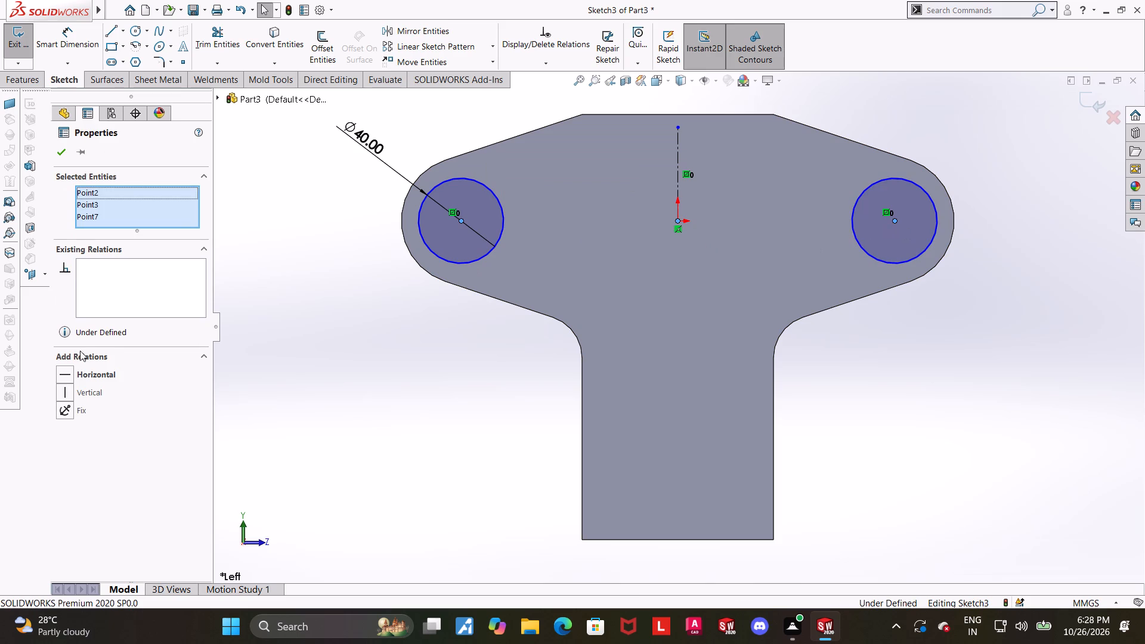
left_click(70, 371)
left_click(432, 416)
Make the left circle concentric with the plate's left rounded edge, and exit the sketch.
scroll(505, 401, "up", 1)
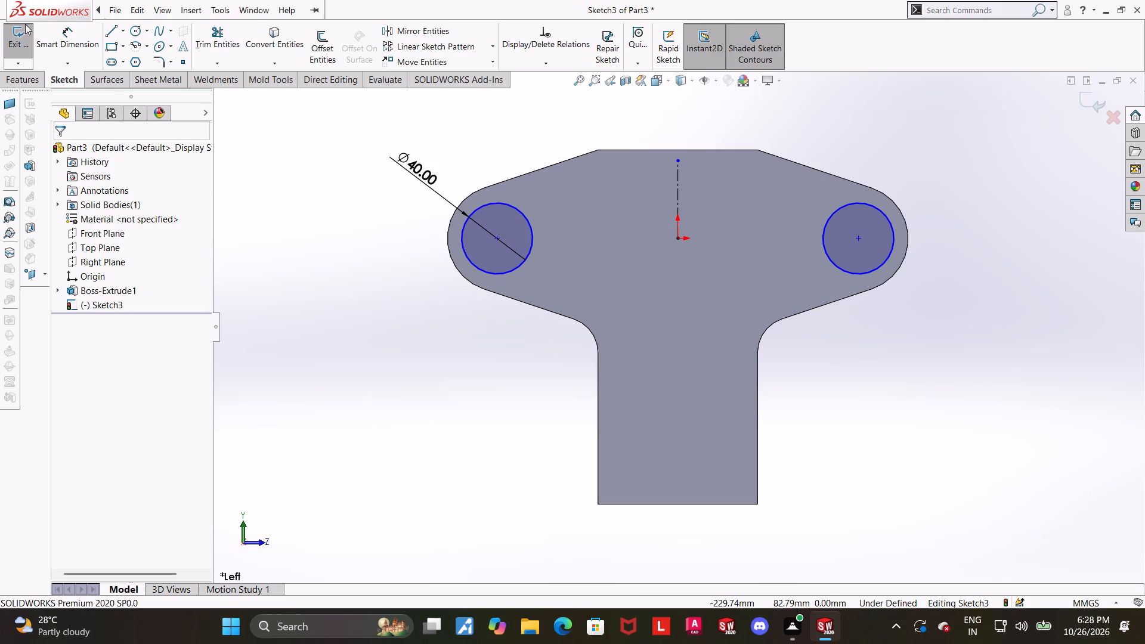
left_click(475, 193)
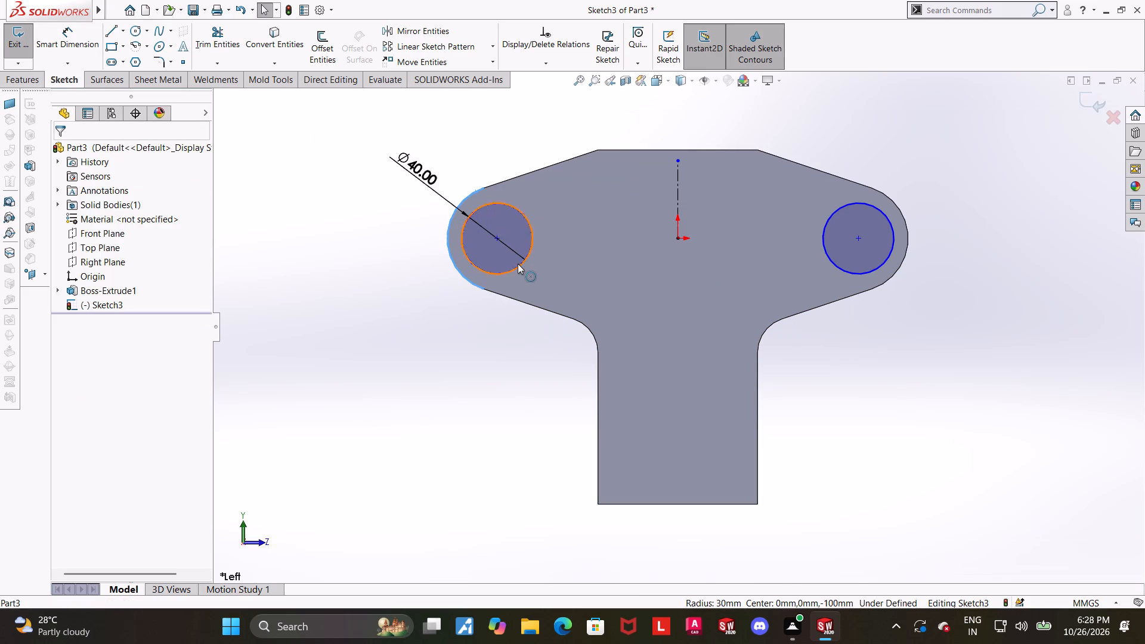
left_click(519, 267, "ctrl")
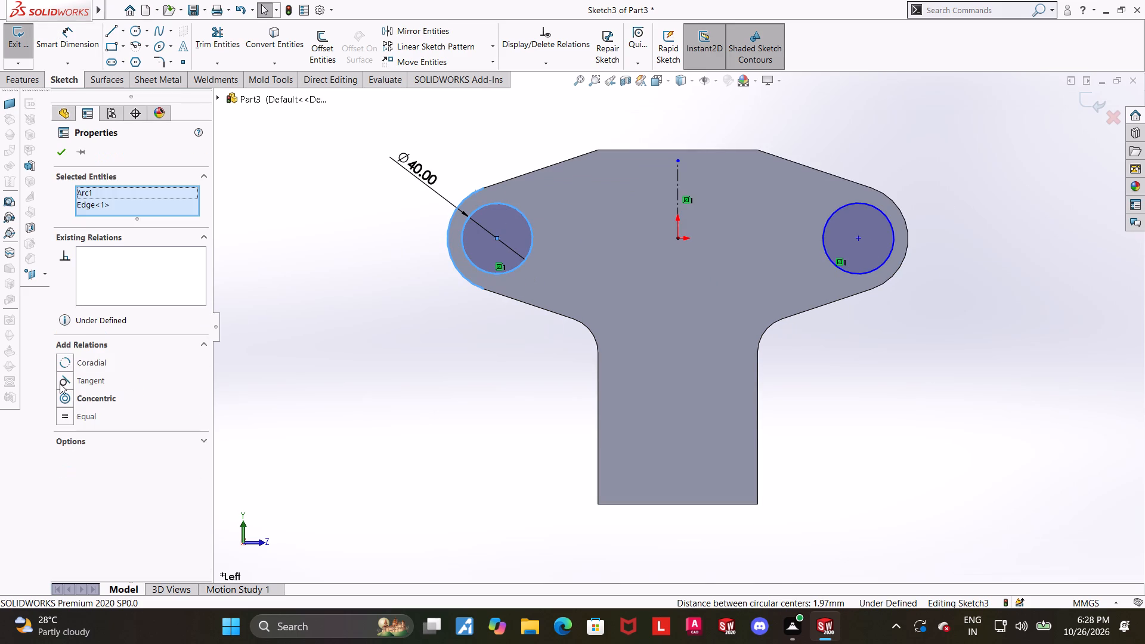
left_click(70, 391)
left_click(398, 363)
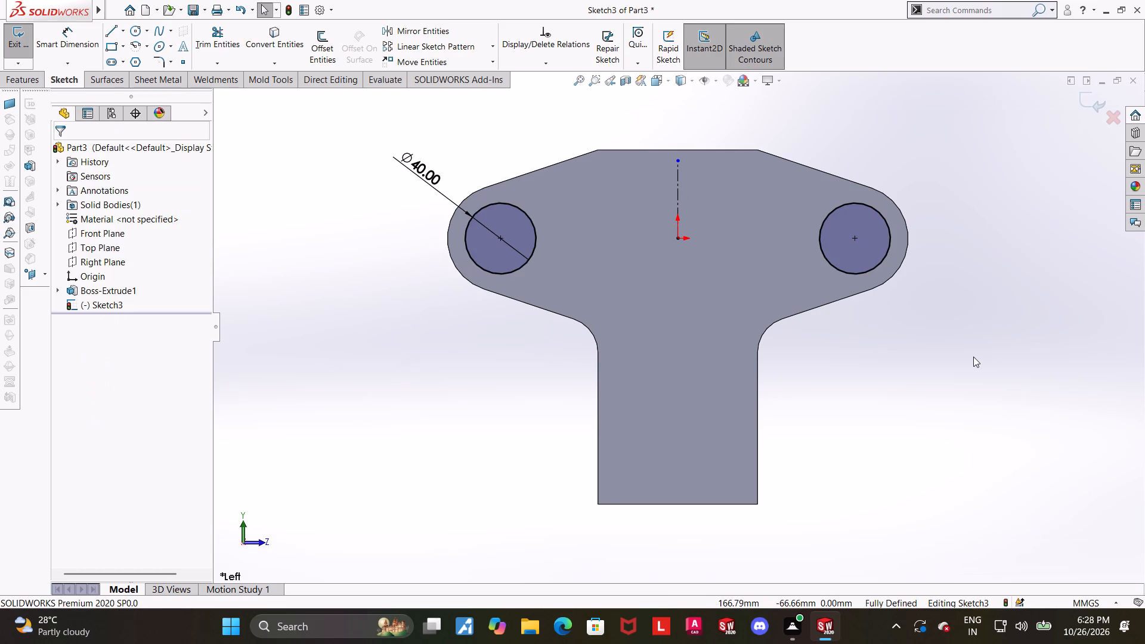
scroll(973, 357, "up", 1)
scroll(988, 335, "down", 1)
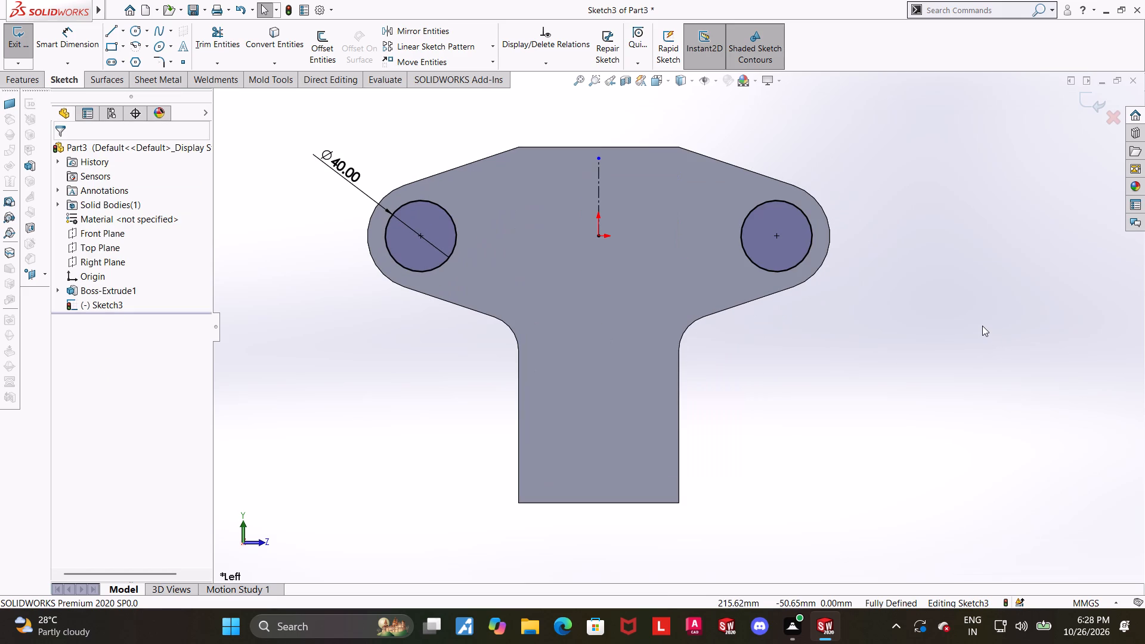
scroll(982, 326, "up", 1)
left_click(1084, 112)
left_click(1088, 103)
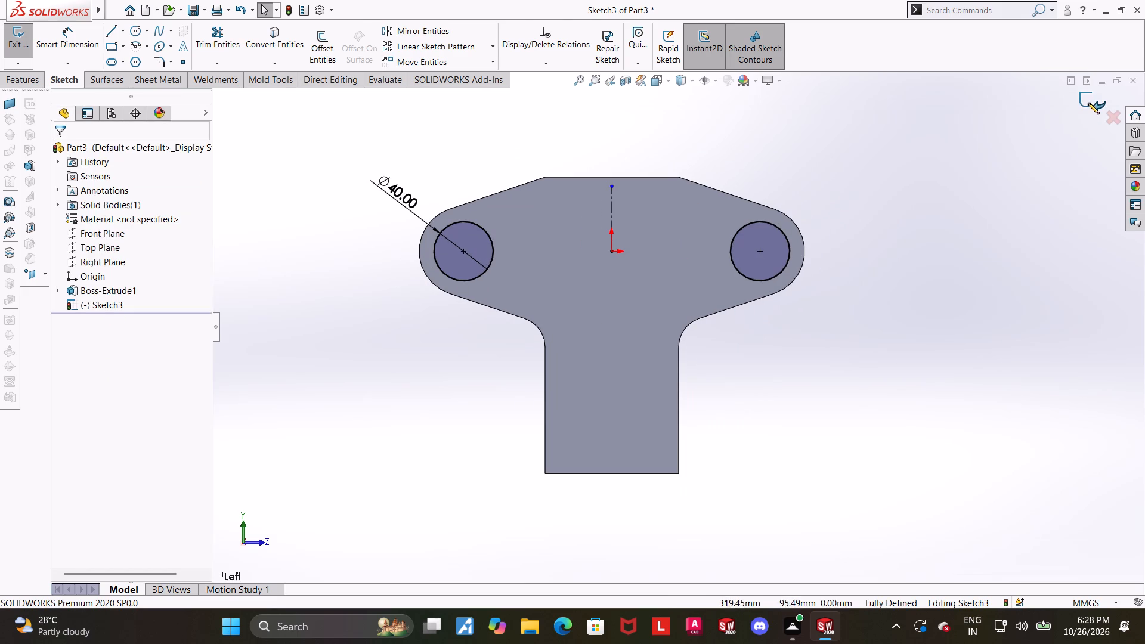
Extrude the two 40 mm circles as blind bosses 30 mm outward from the plate's front face, merged with the plate.
middle_click_drag(1001, 166, 970, 187)
left_click(6, 73)
left_click(17, 45)
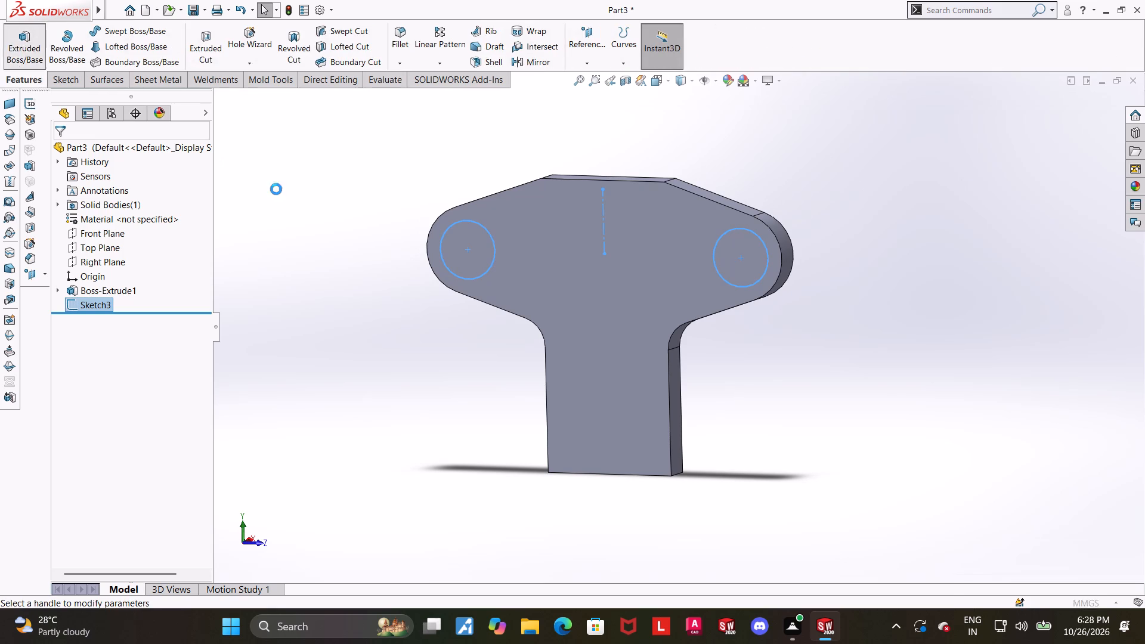
middle_click_drag(359, 268, 385, 273)
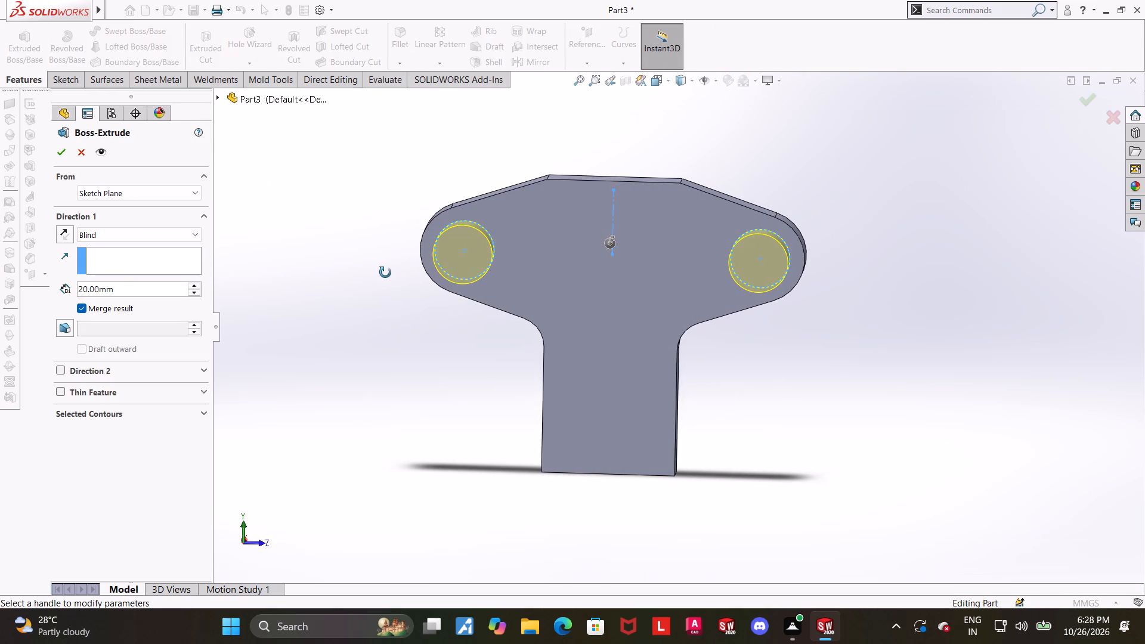
middle_click_drag(385, 273, 384, 274)
left_click(153, 284)
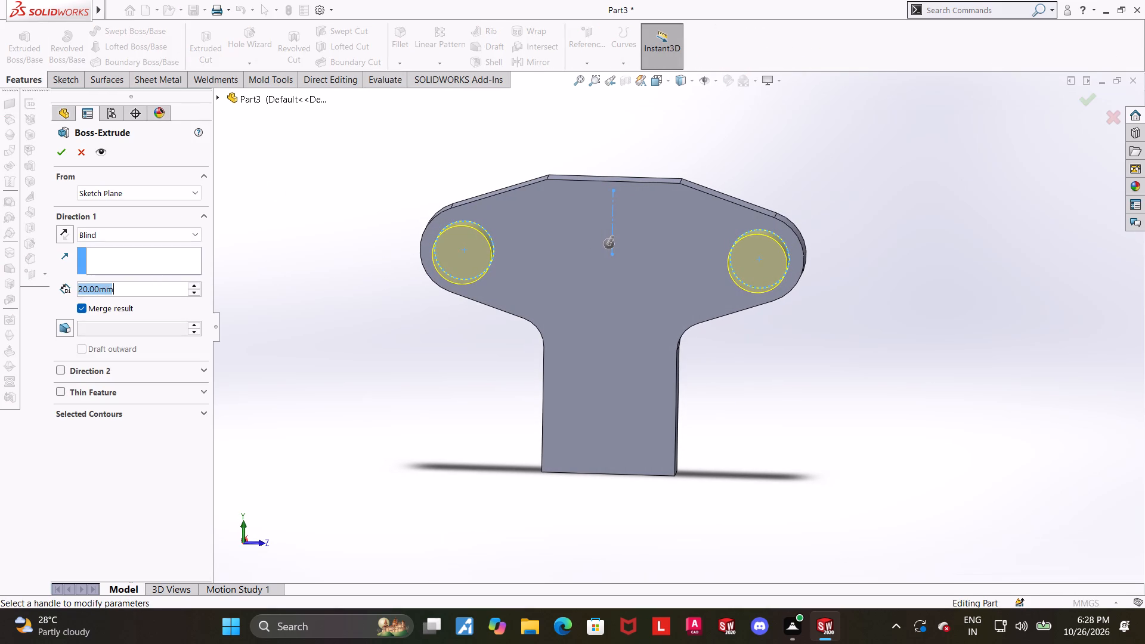
left_click_drag(153, 284, 48, 302)
left_click_drag(130, 289, 0, 283)
type("30")
key("Return")
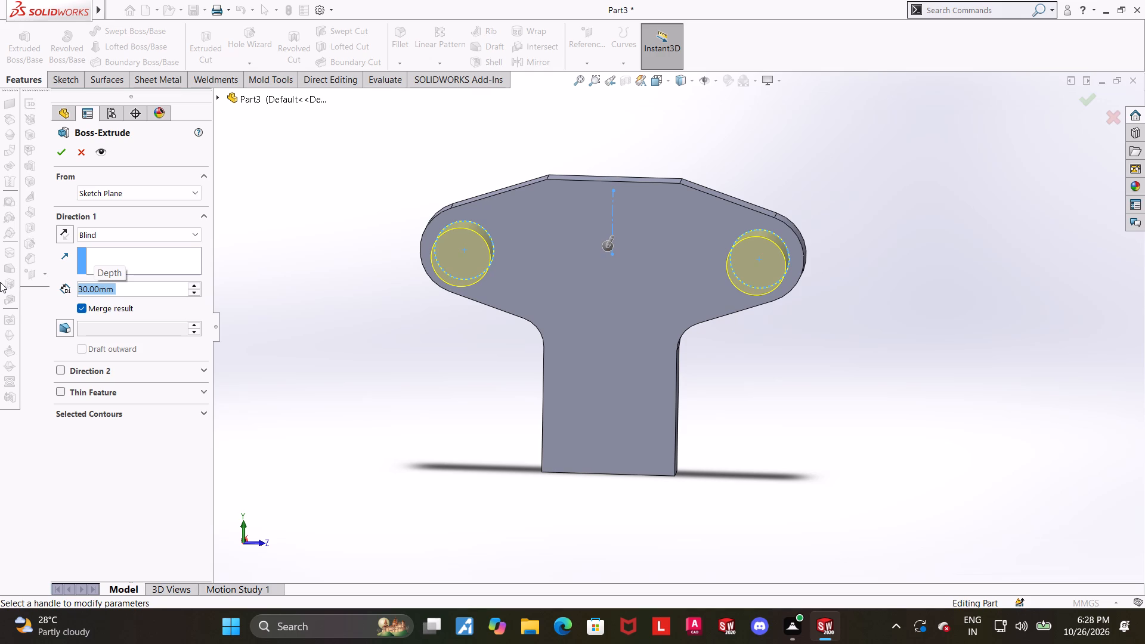
scroll(218, 278, "up", 1)
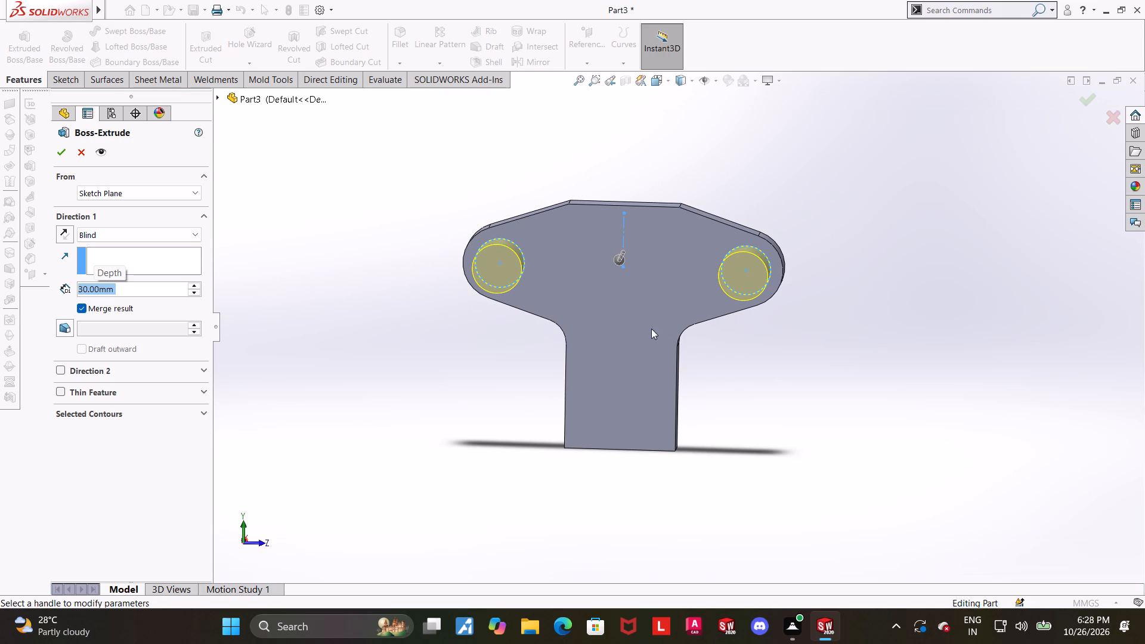
middle_click_drag(753, 311, 713, 327)
scroll(773, 259, "down", 1)
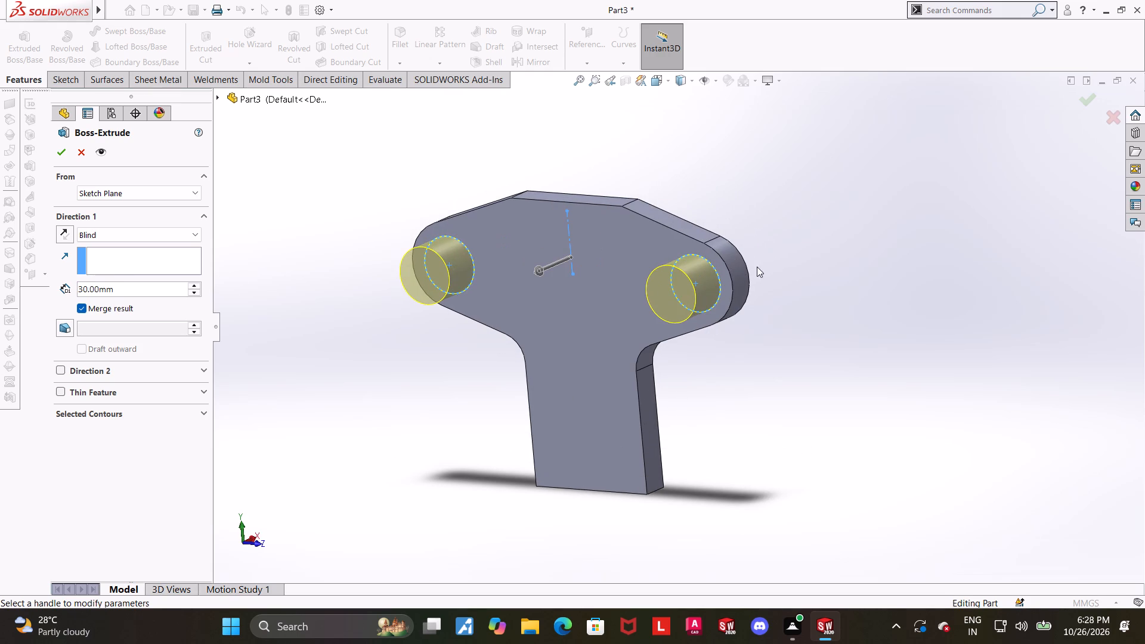
middle_click_drag(754, 268, 759, 299)
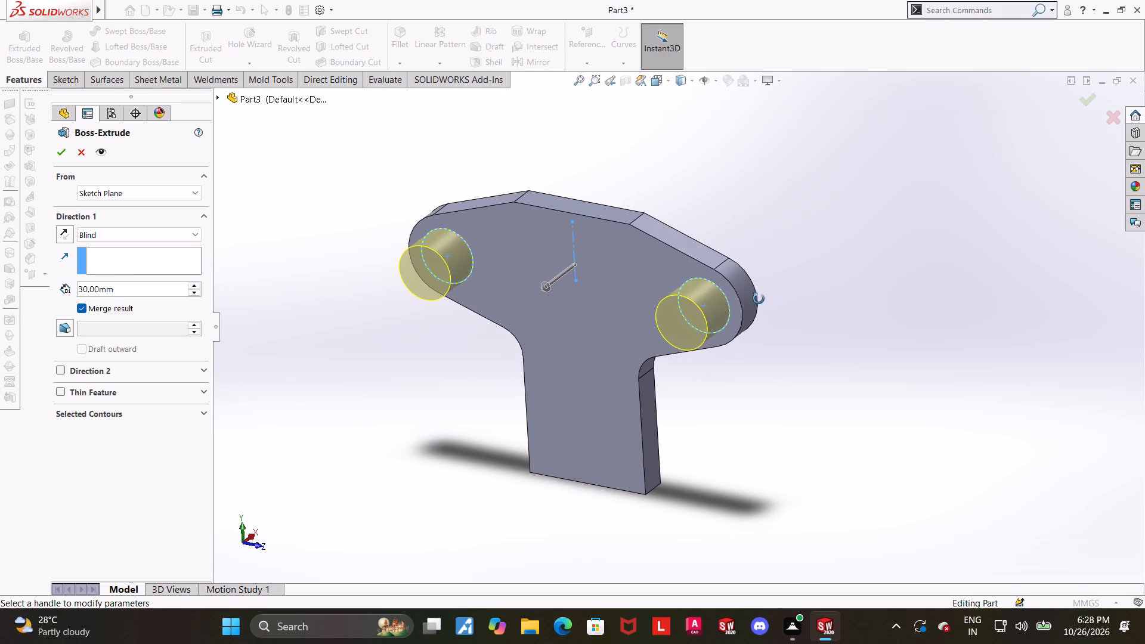
middle_click_drag(759, 299, 754, 297)
left_click(59, 151)
left_click(926, 355)
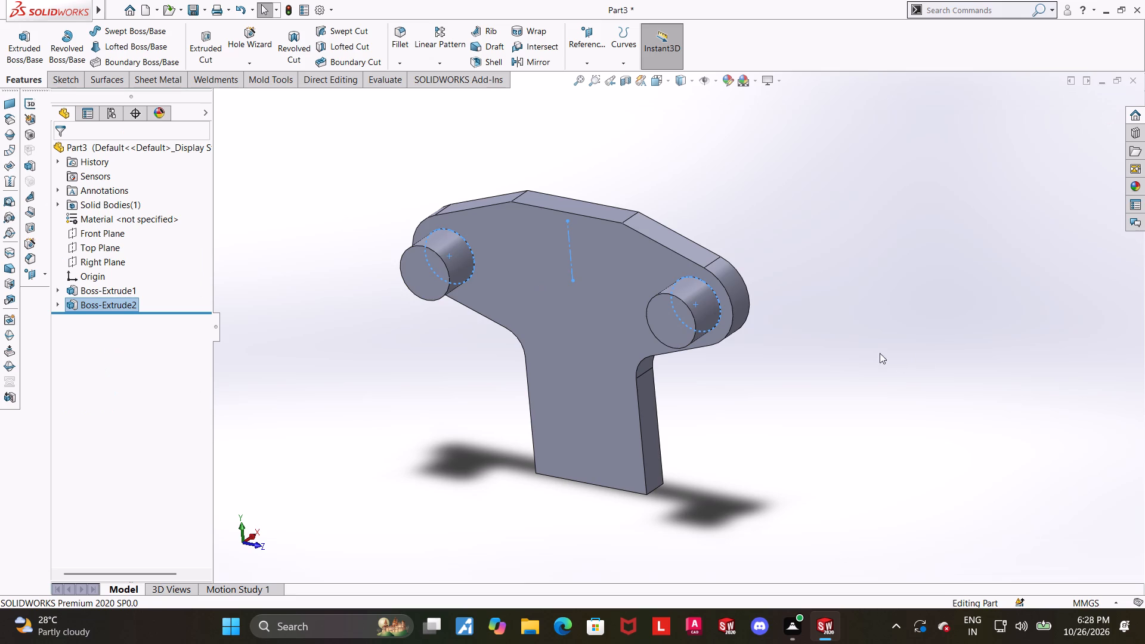
Start a sketch on the right boss's end face and draw a circle about 26 mm in diameter centered on the left boss.
middle_click_drag(925, 348, 986, 329)
left_click(960, 326)
left_click(740, 315)
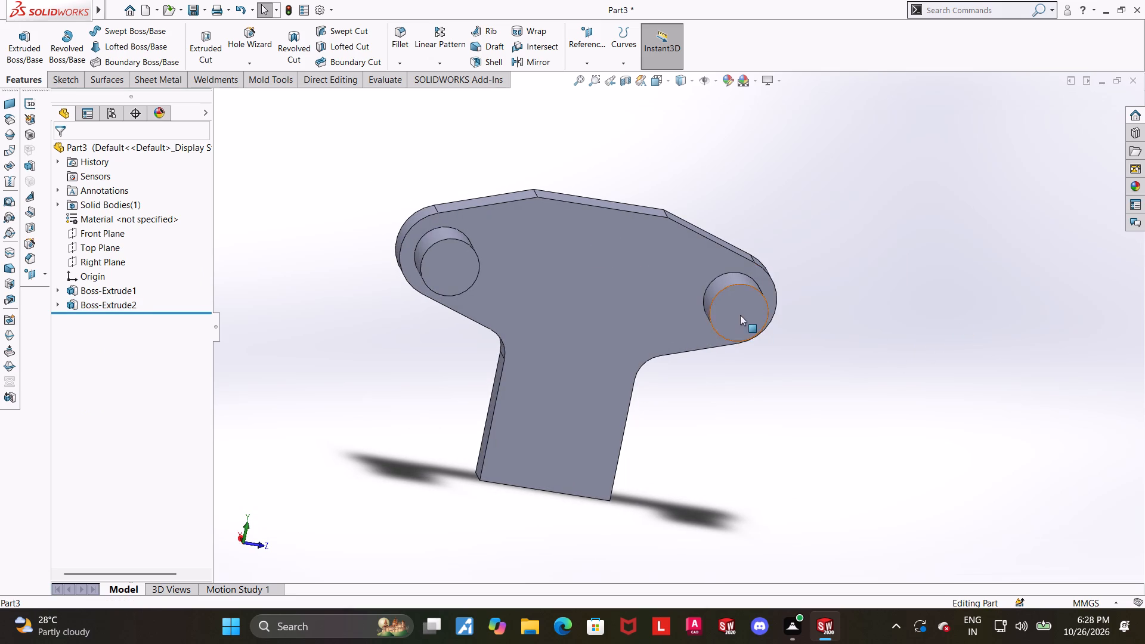
left_click(790, 283)
left_click(101, 317)
left_click(128, 304)
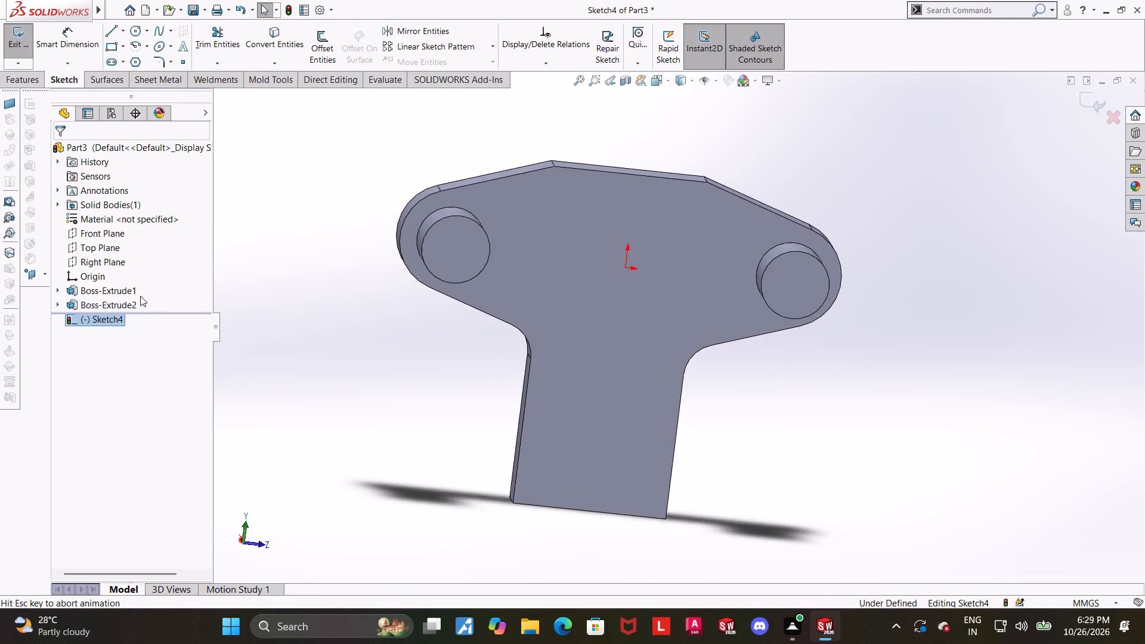
left_click(136, 40)
key("Escape")
left_click(136, 29)
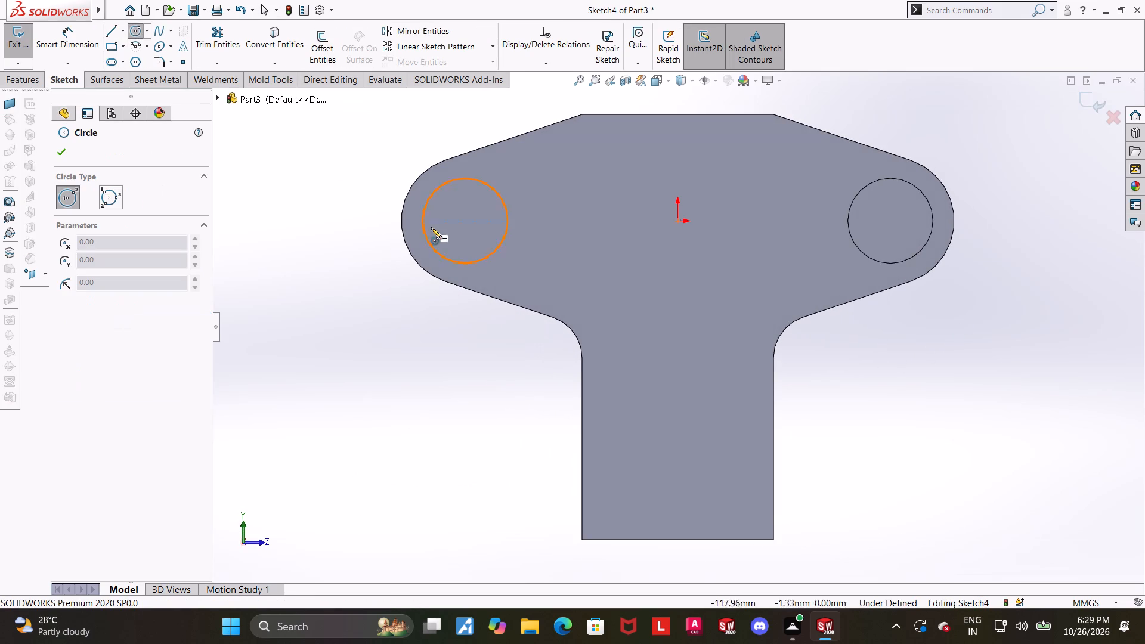
left_click(464, 221)
left_click(487, 203)
key("Escape")
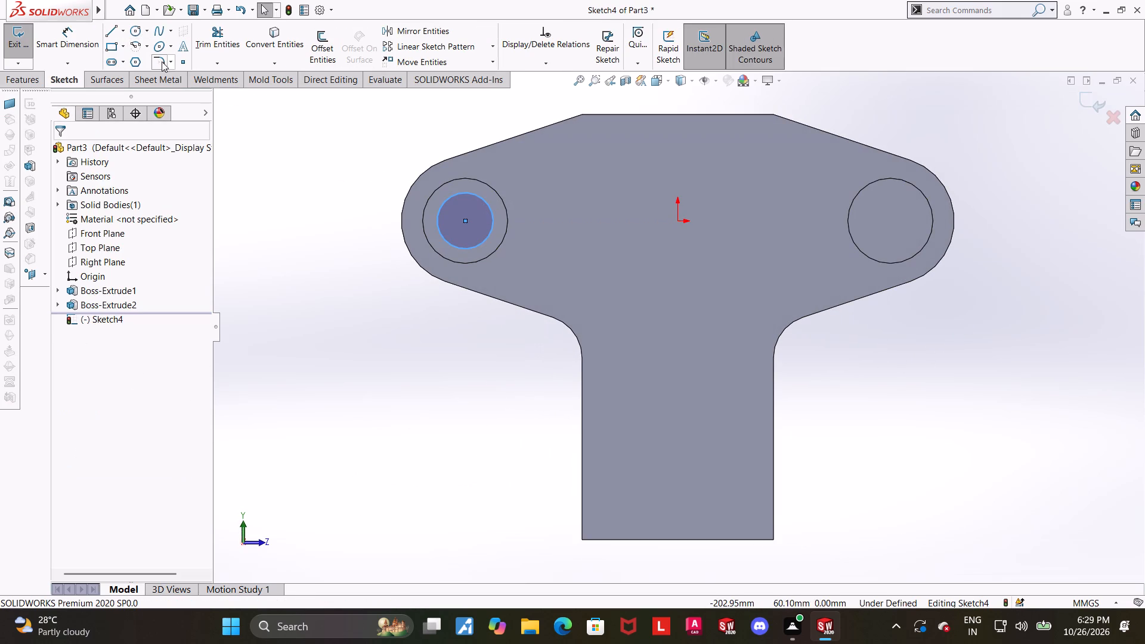
Dimension the left boss's inner circle with a diameter of 20 mm.
left_click(75, 41)
left_click(441, 202)
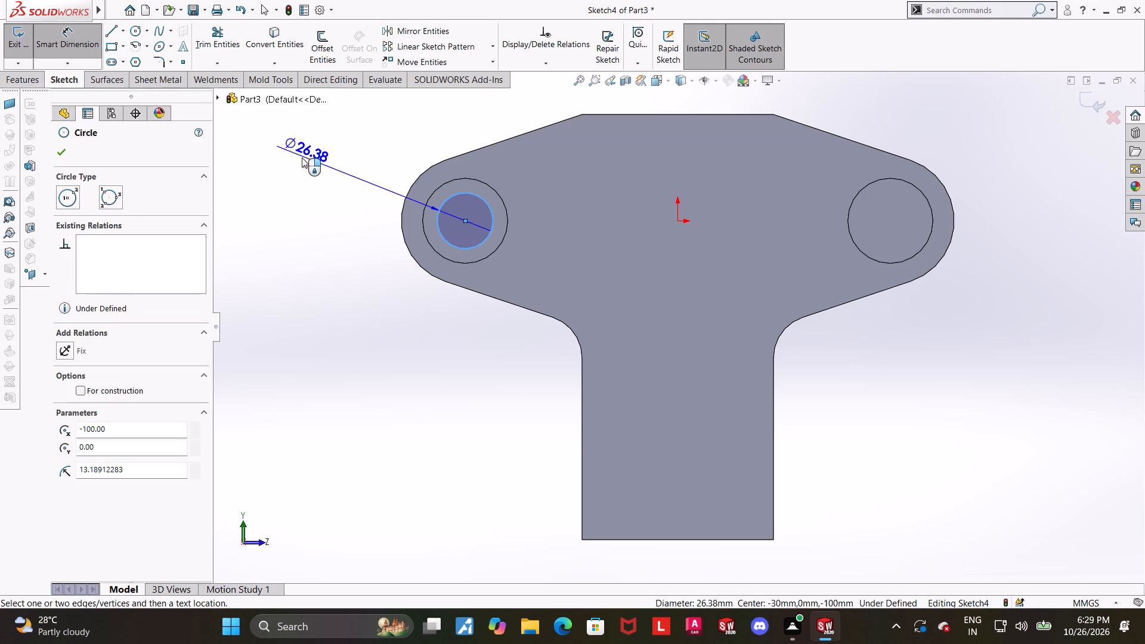
left_click(302, 157)
type("20")
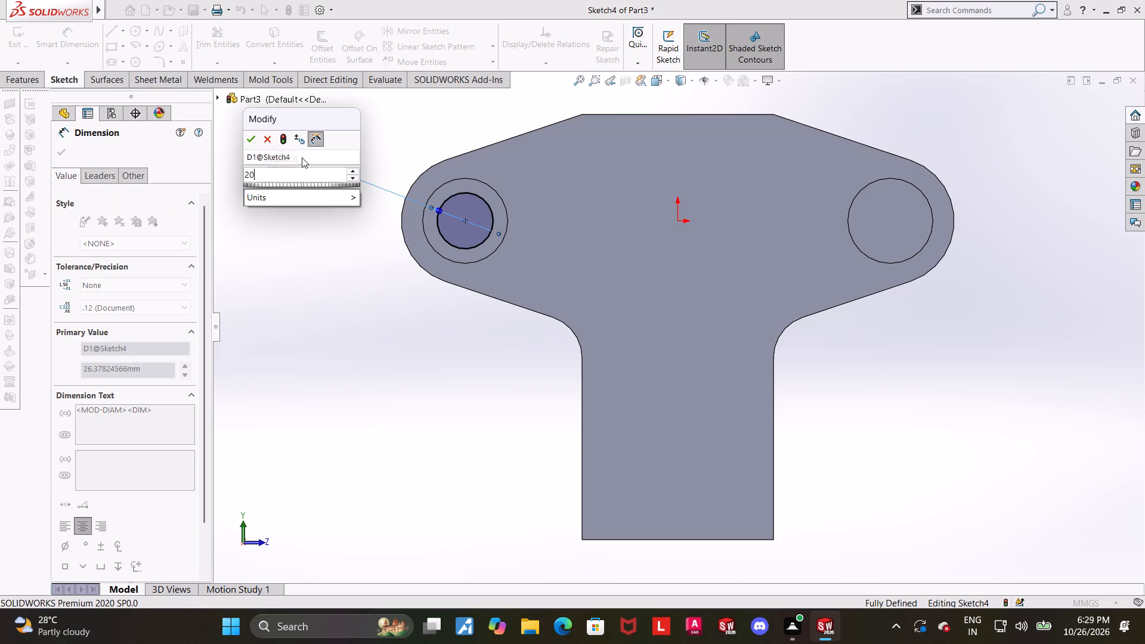
key("Return")
key("Escape")
key("Escape")
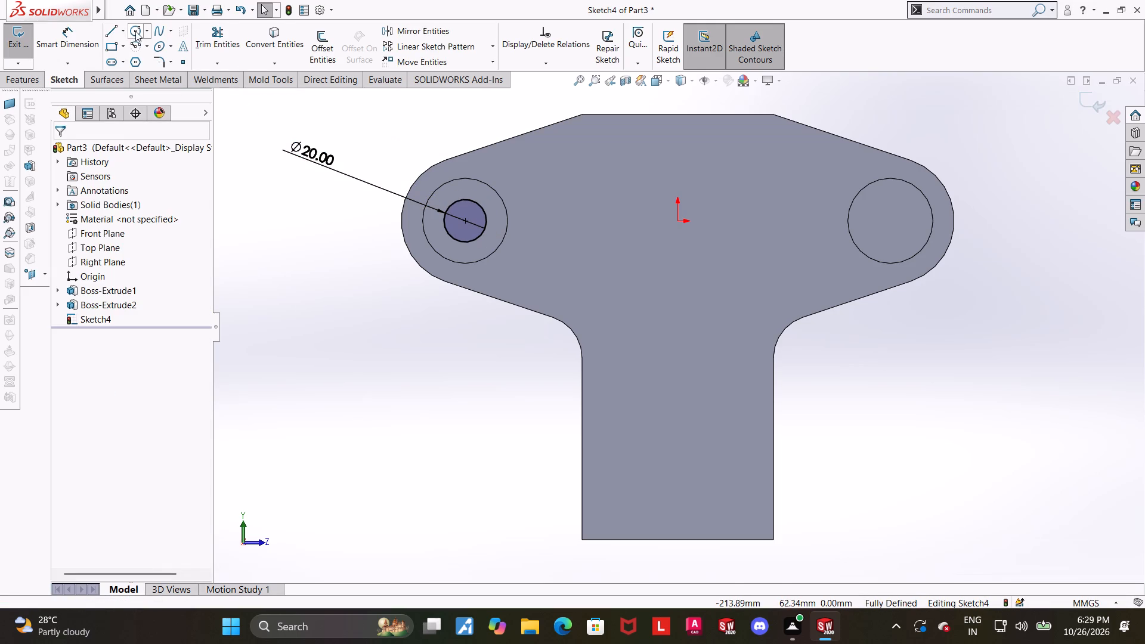
Draw a smaller circle centered on the right boss.
left_click(135, 31)
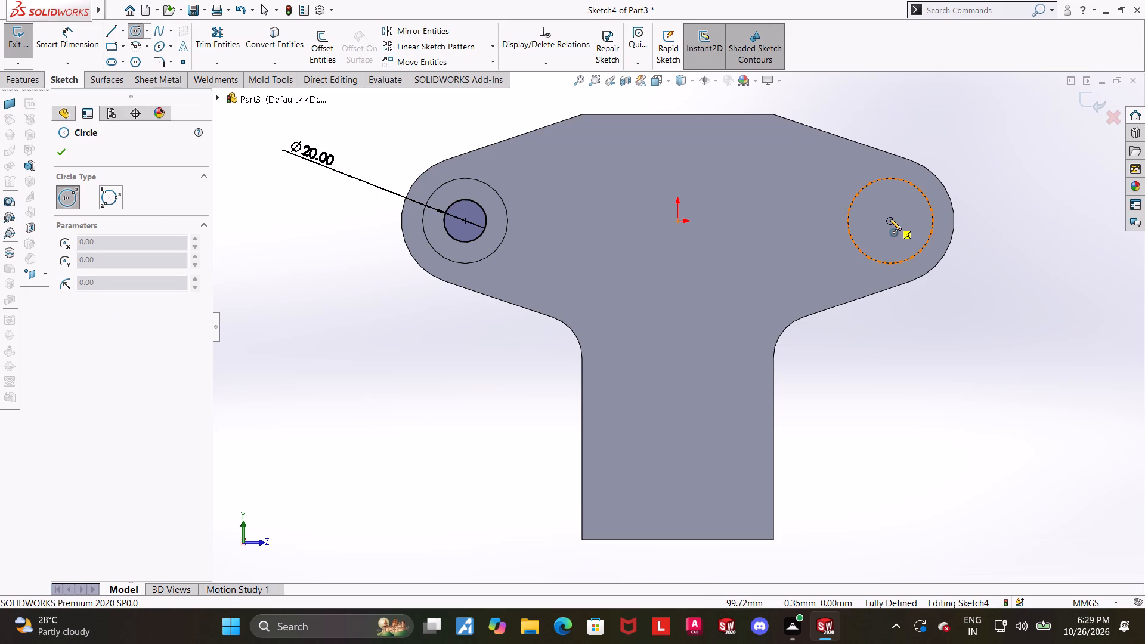
left_click(890, 219)
left_click(915, 207)
key("Escape")
key("Escape")
key("Escape")
Make the right inner circle equal to the 20 mm left one, and exit the sketch.
left_click(486, 212)
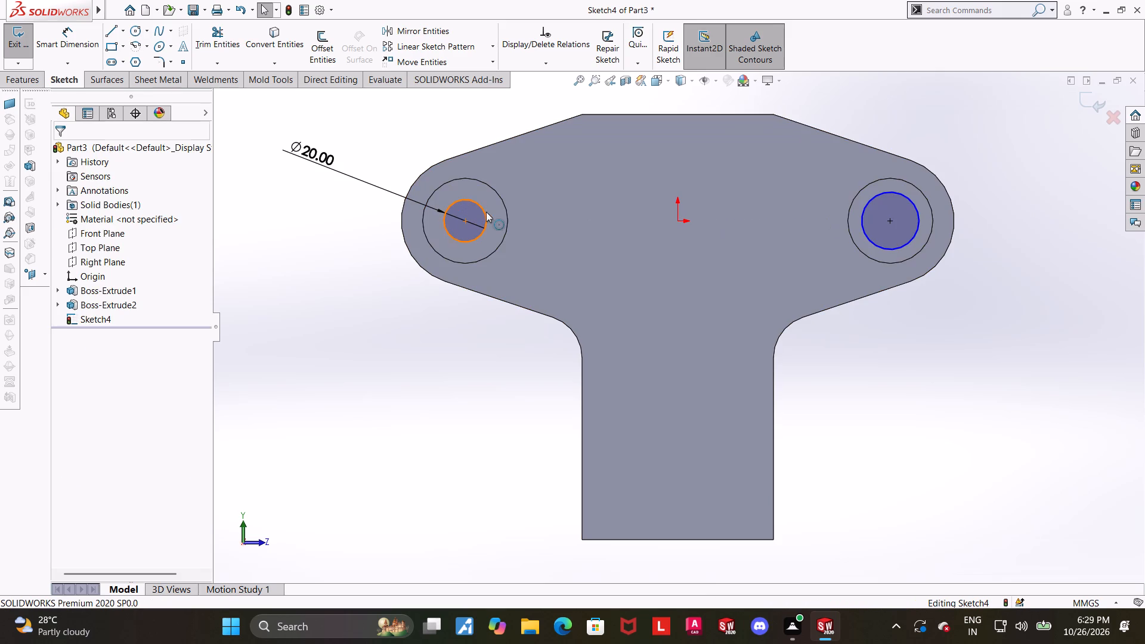
left_click(883, 247, "ctrl")
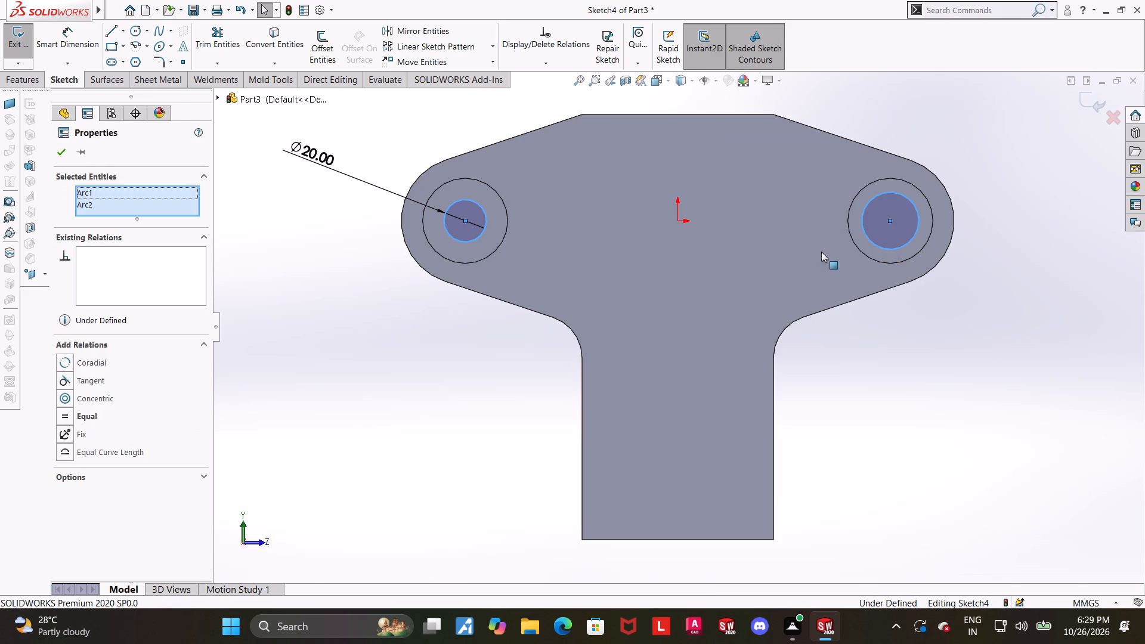
left_click(68, 412)
left_click(328, 383)
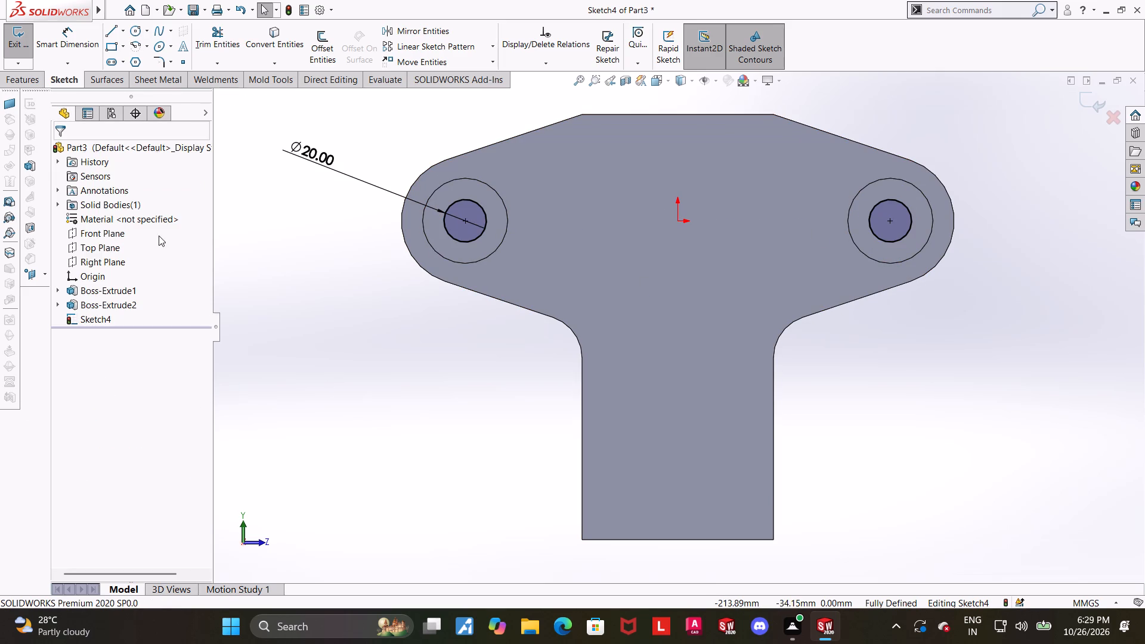
left_click(1089, 97)
Cut the two 20 mm circles through all, making holes through both bosses and the plate.
scroll(1053, 227, "up", 2)
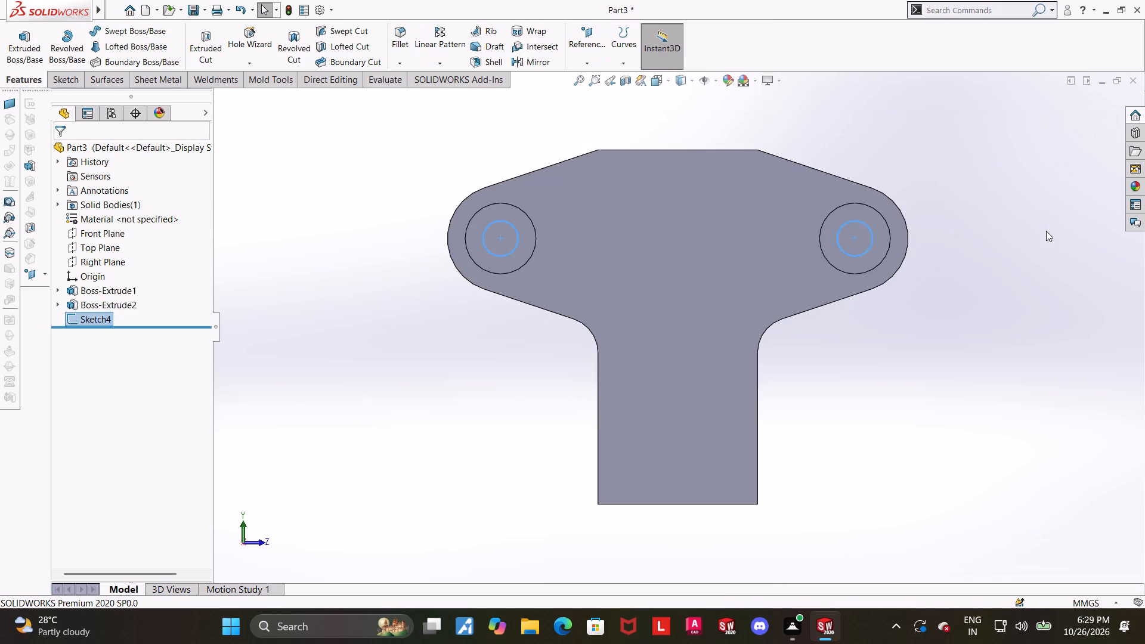
middle_click_drag(1032, 238, 964, 267)
left_click(211, 44)
middle_click_drag(409, 208, 391, 213)
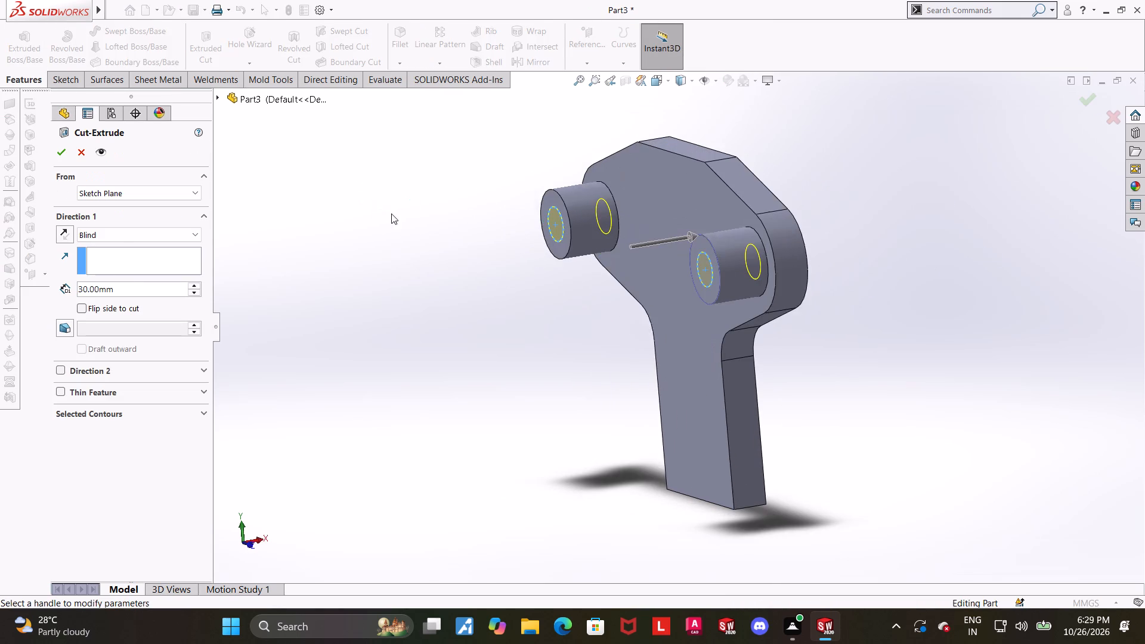
middle_click_drag(391, 213, 391, 216)
left_click(118, 233)
left_click(116, 253)
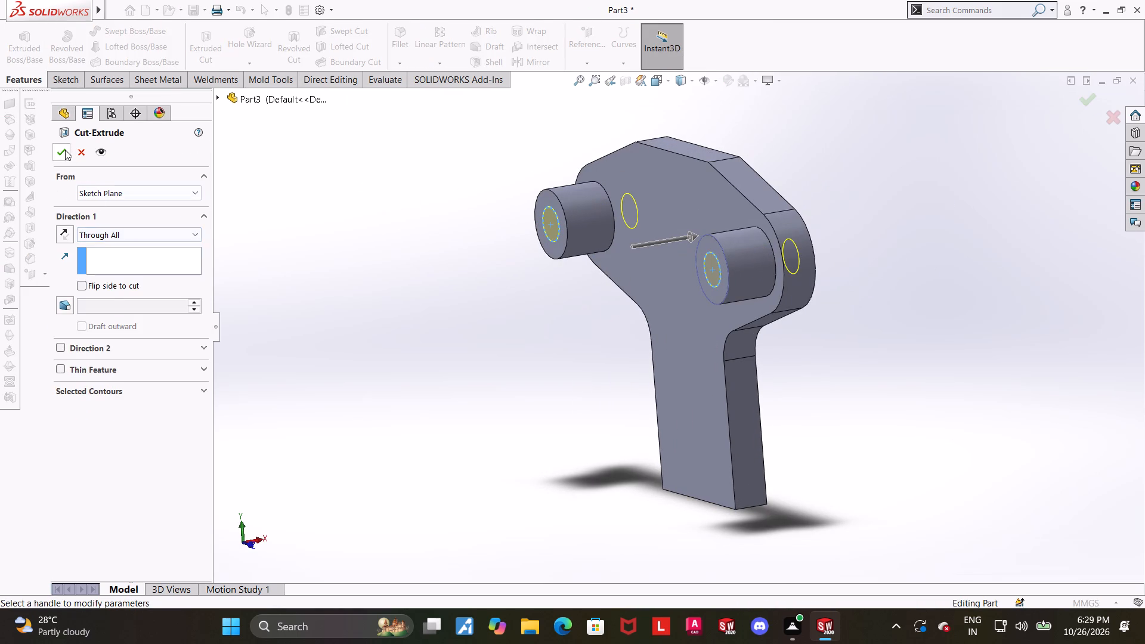
left_click(65, 150)
left_click(838, 367)
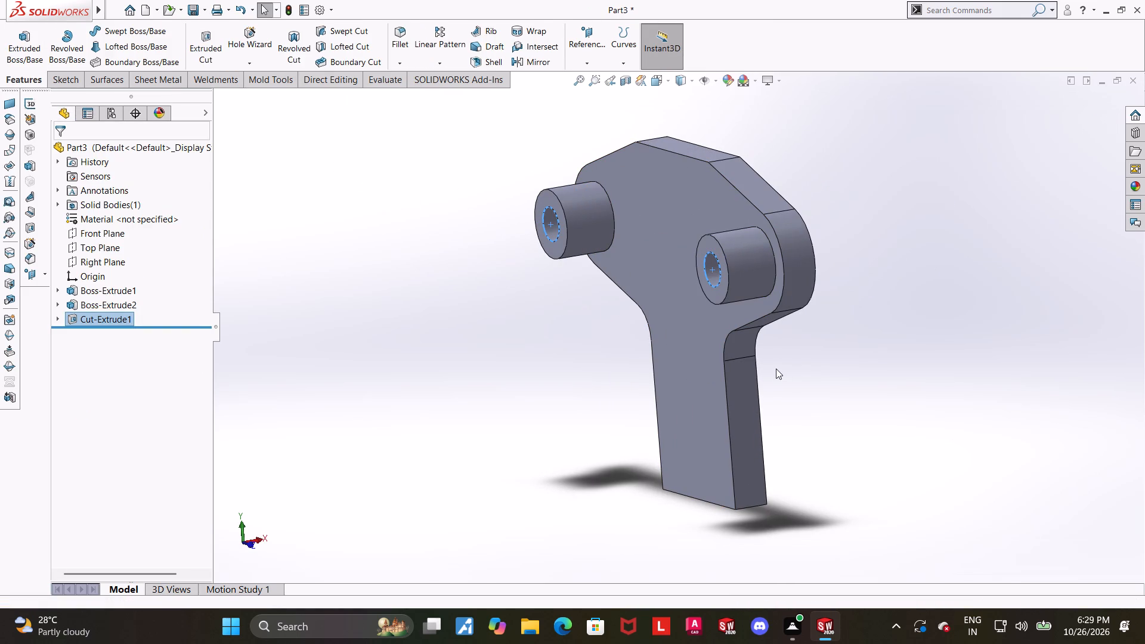
middle_click_drag(772, 349, 775, 346)
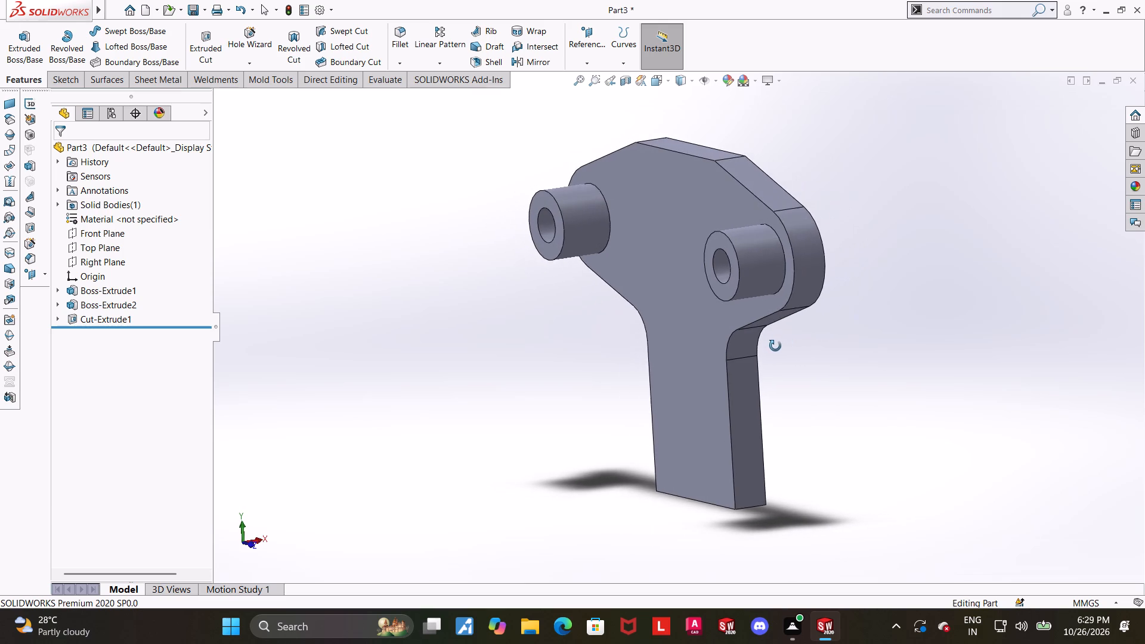
Examine the T-shaped plate, its two bosses and the through holes from several angles.
middle_click_drag(775, 346, 756, 349)
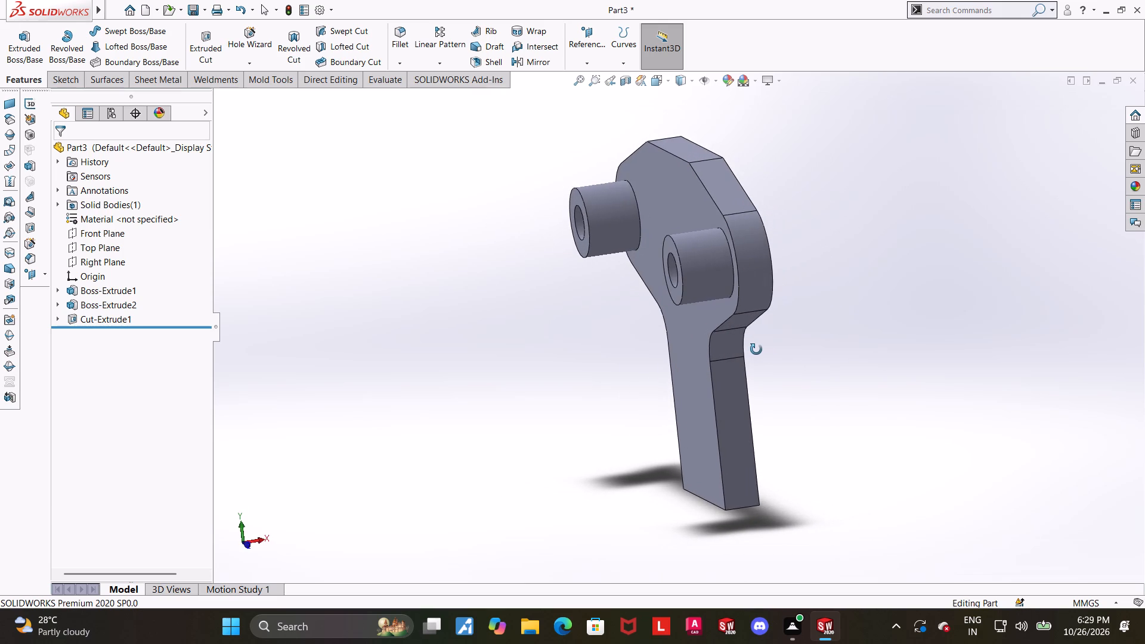
middle_click_drag(756, 349, 749, 348)
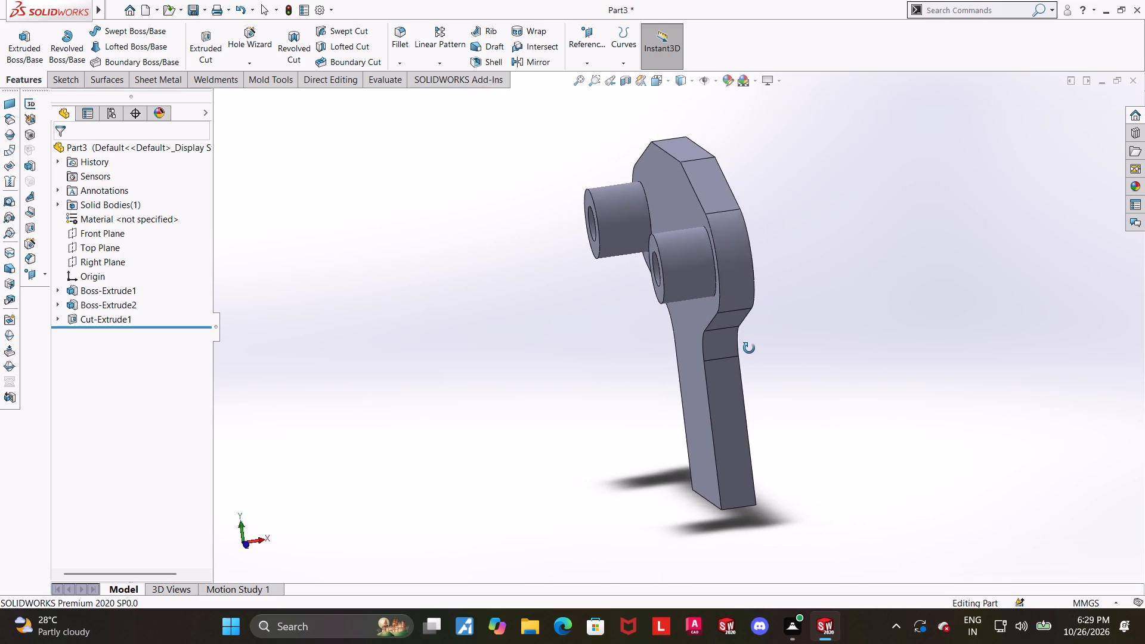
middle_click_drag(749, 348, 763, 363)
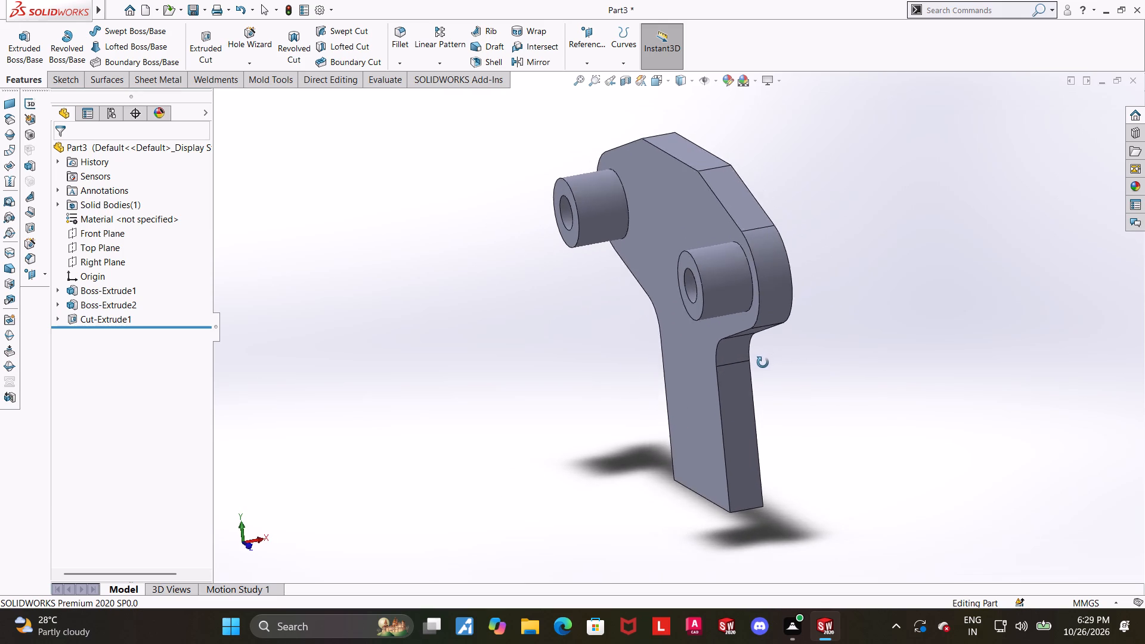
middle_click_drag(763, 363, 766, 365)
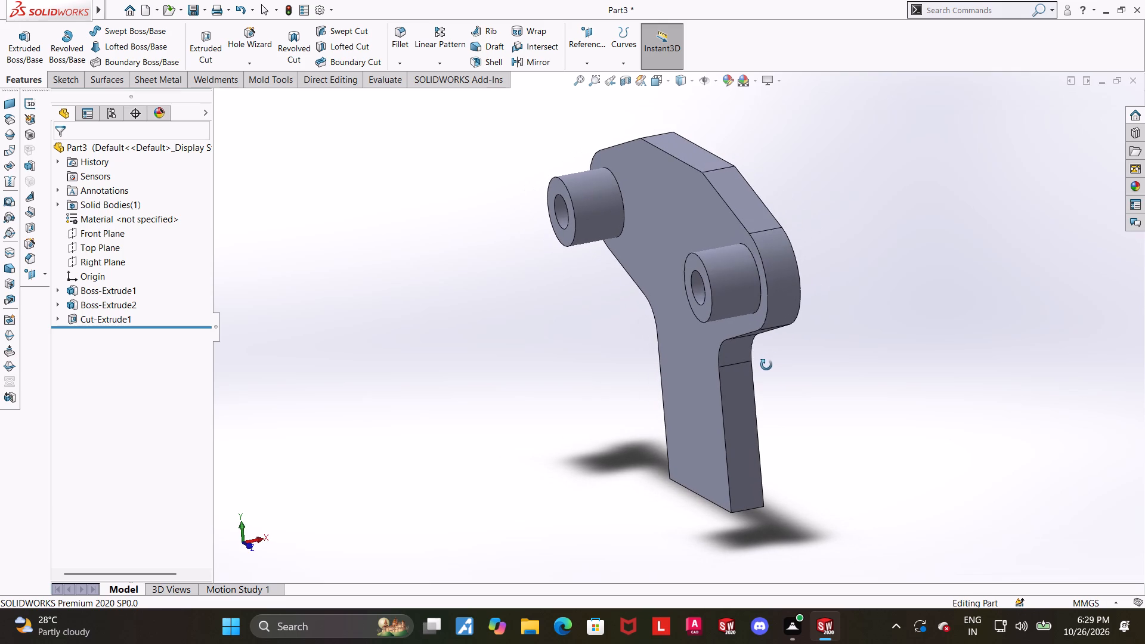
middle_click_drag(766, 365, 766, 363)
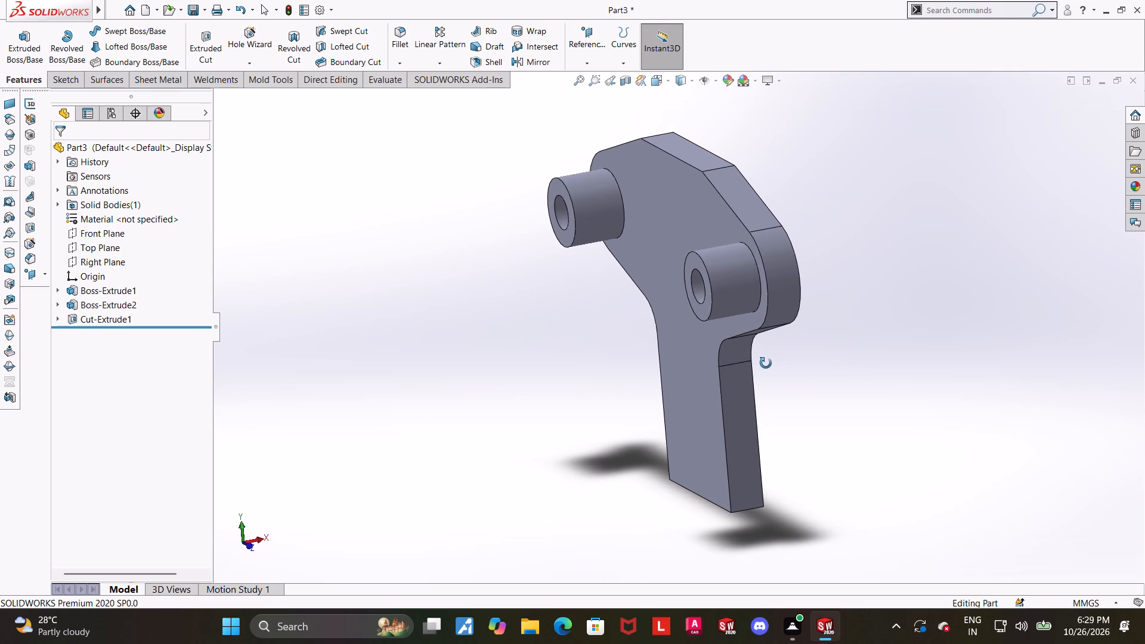
middle_click_drag(766, 363, 773, 360)
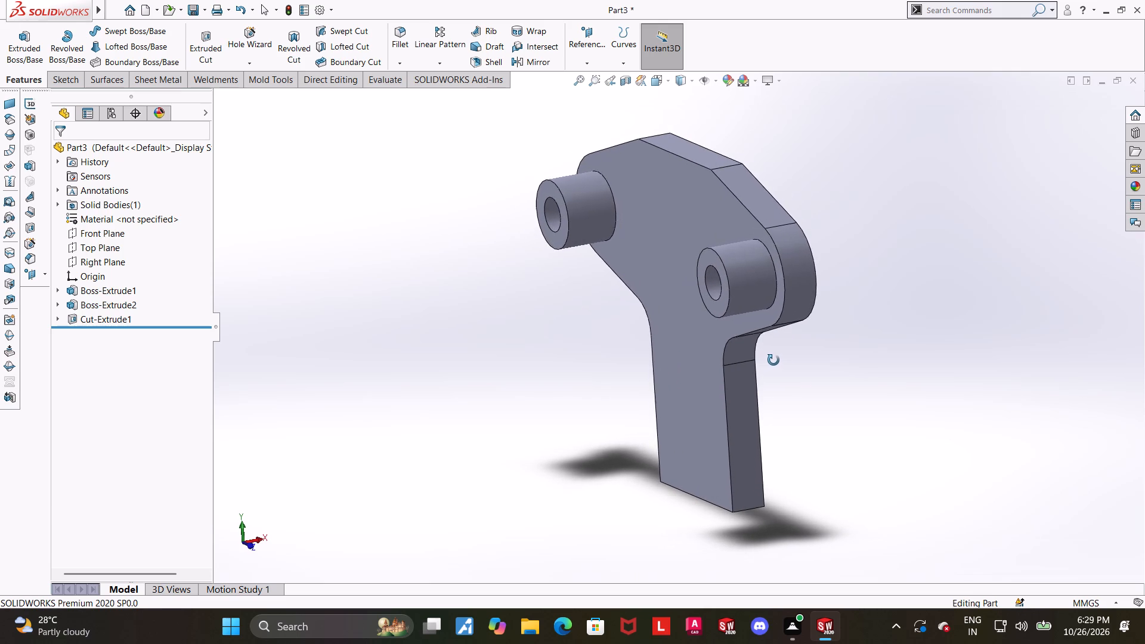
middle_click_drag(773, 360, 797, 357)
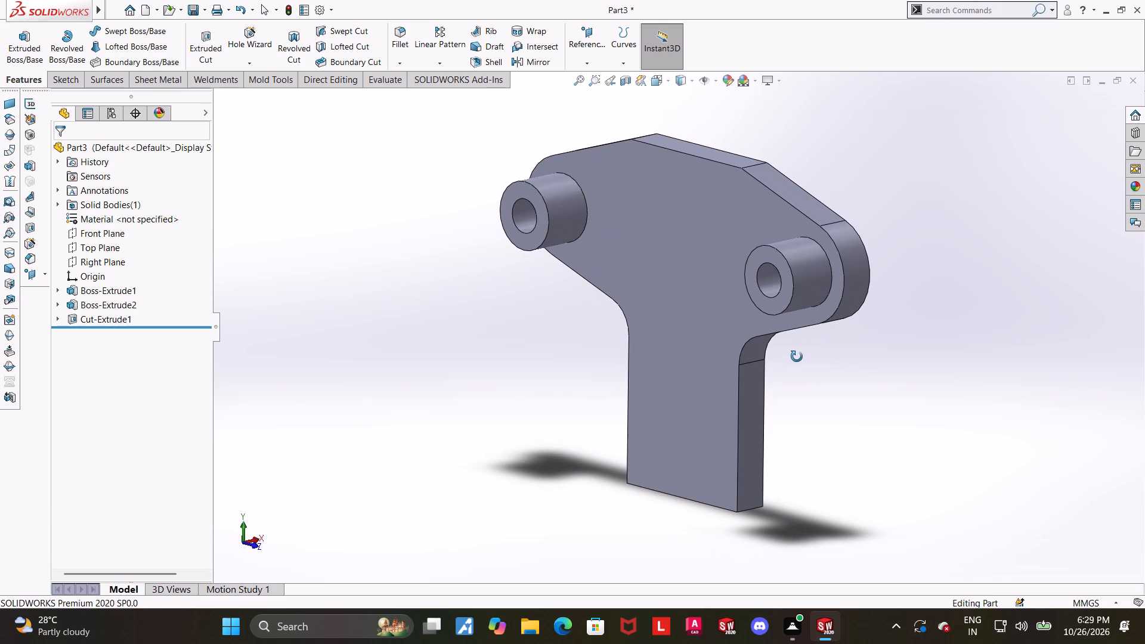
middle_click_drag(797, 357, 814, 357)
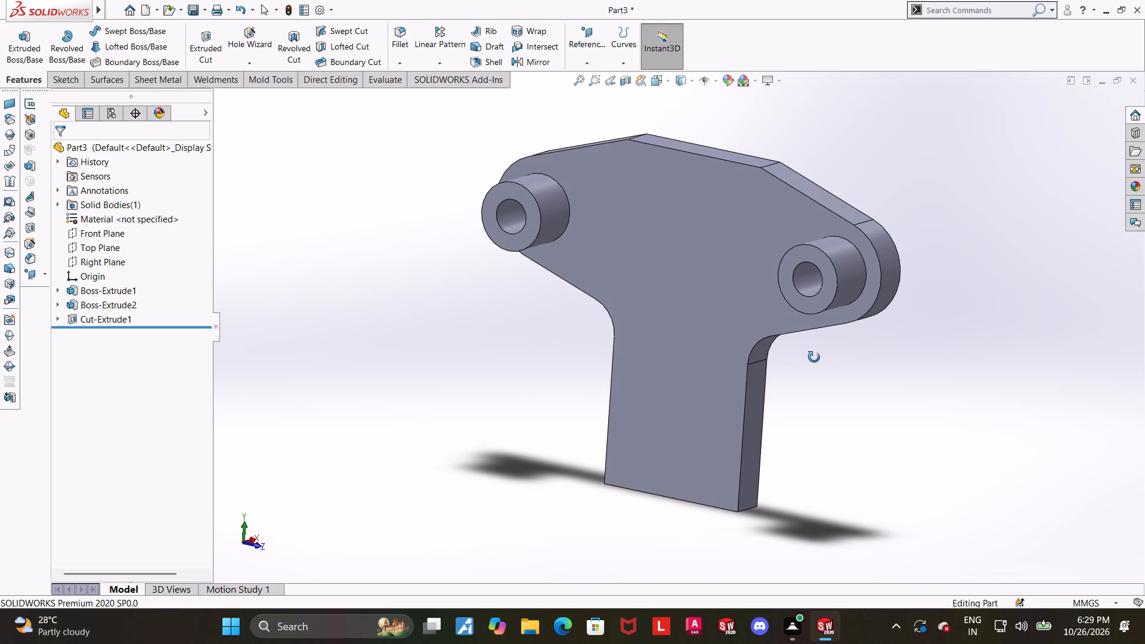
middle_click_drag(814, 357, 822, 358)
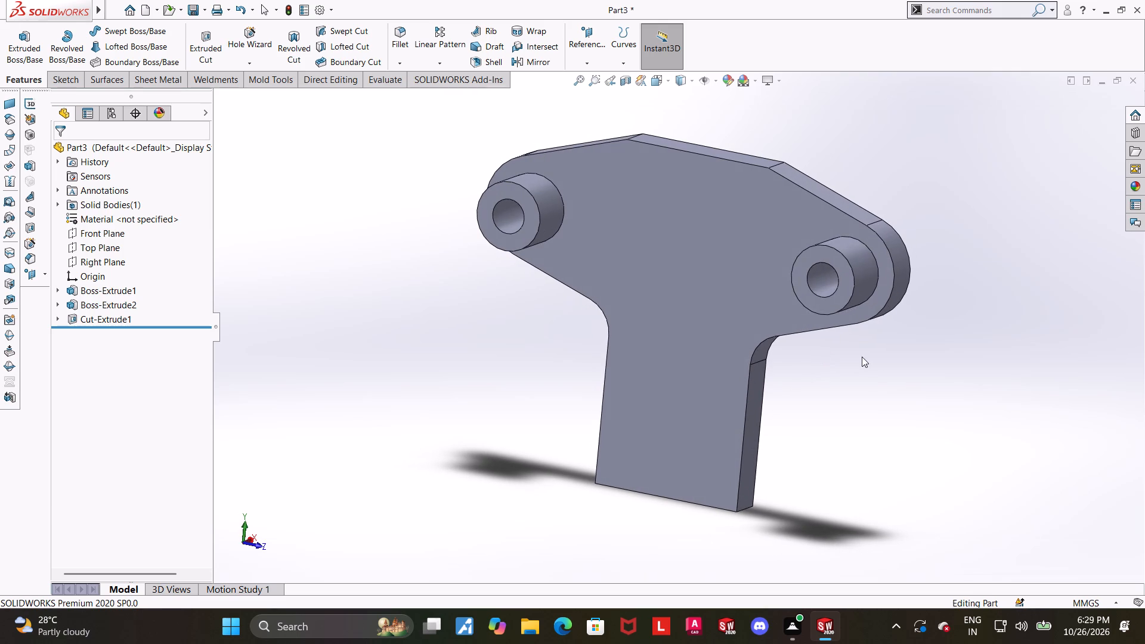
middle_click_drag(862, 357, 889, 346)
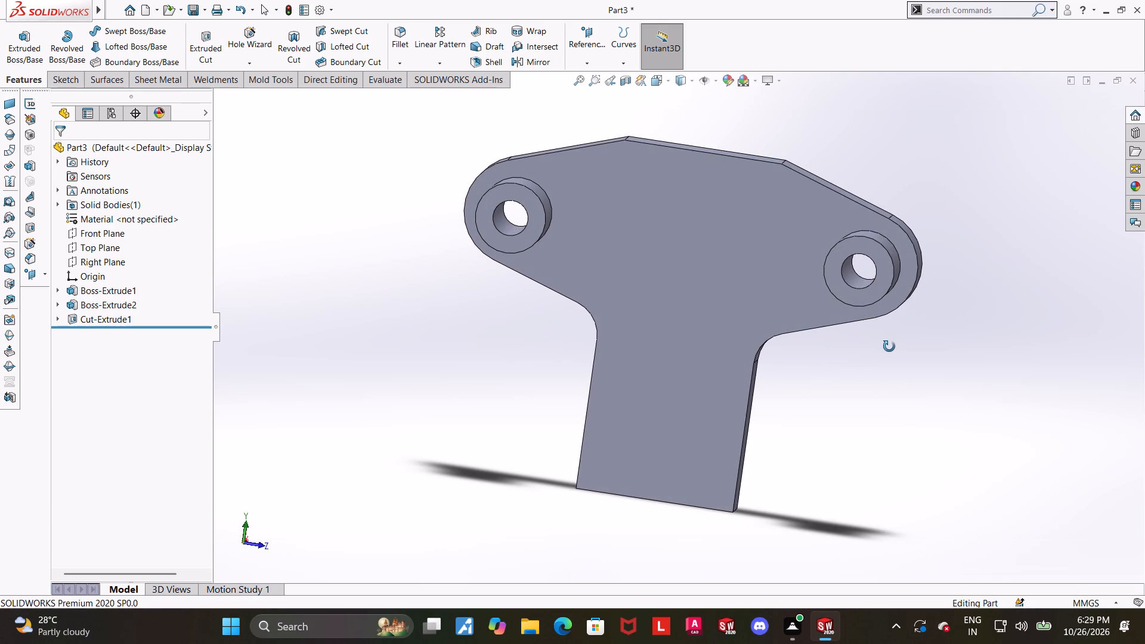
middle_click_drag(889, 346, 867, 345)
scroll(867, 352, "up", 2)
scroll(861, 354, "down", 1)
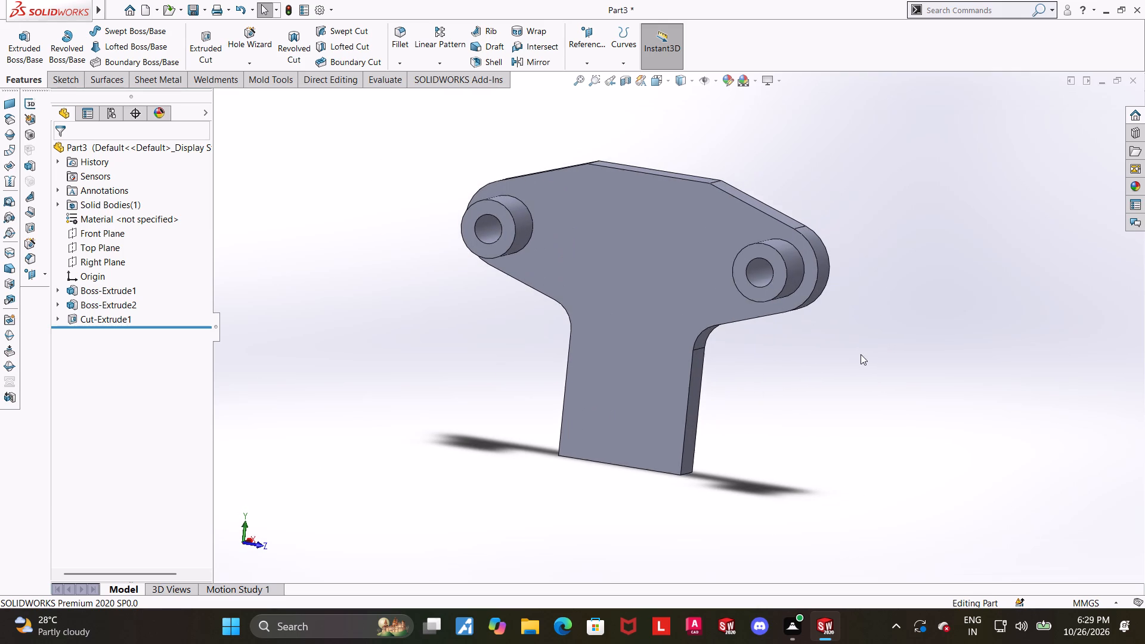
scroll(861, 354, "down", 1)
scroll(838, 343, "up", 1)
scroll(618, 285, "down", 4)
scroll(632, 299, "up", 3)
middle_click_drag(645, 324, 673, 338)
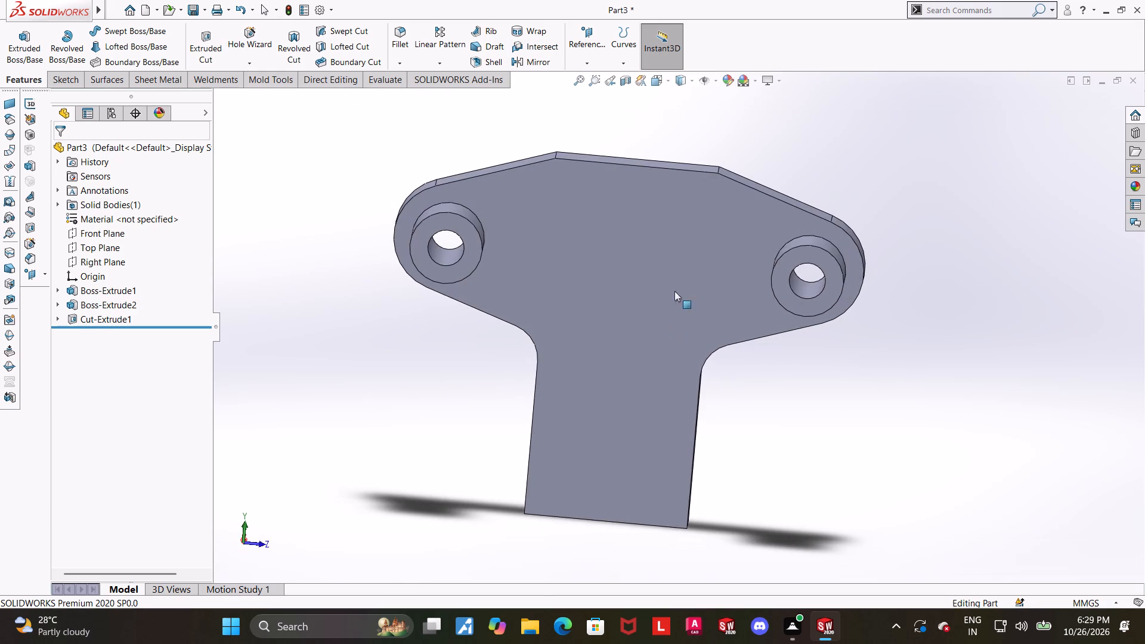
middle_click_drag(666, 213, 638, 282)
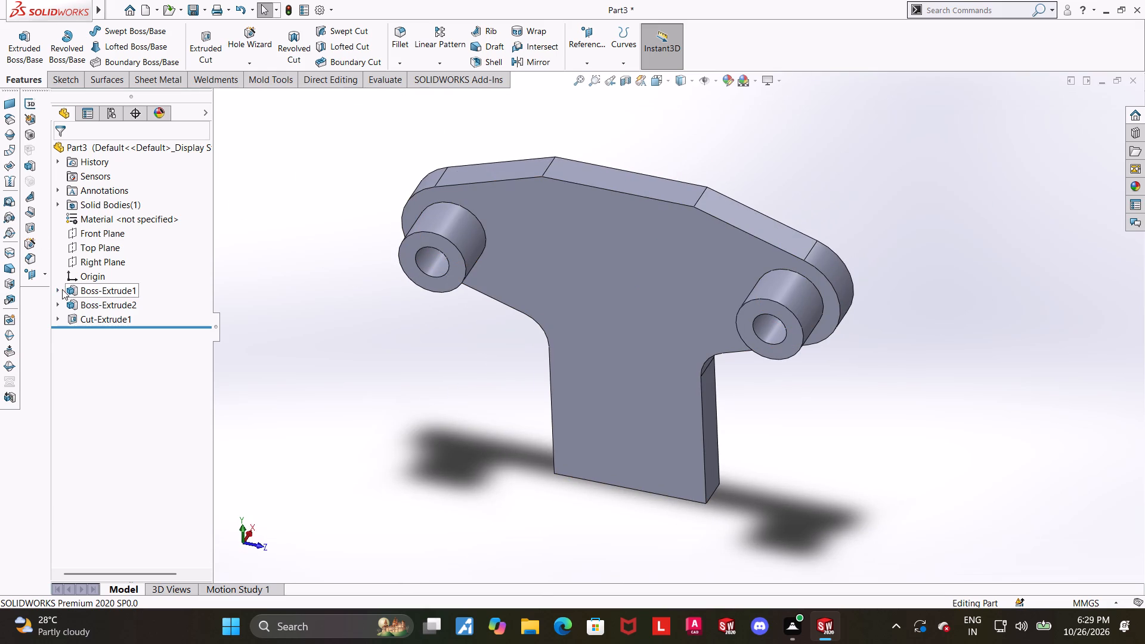
left_click(62, 289)
left_click(87, 302)
left_click(321, 332)
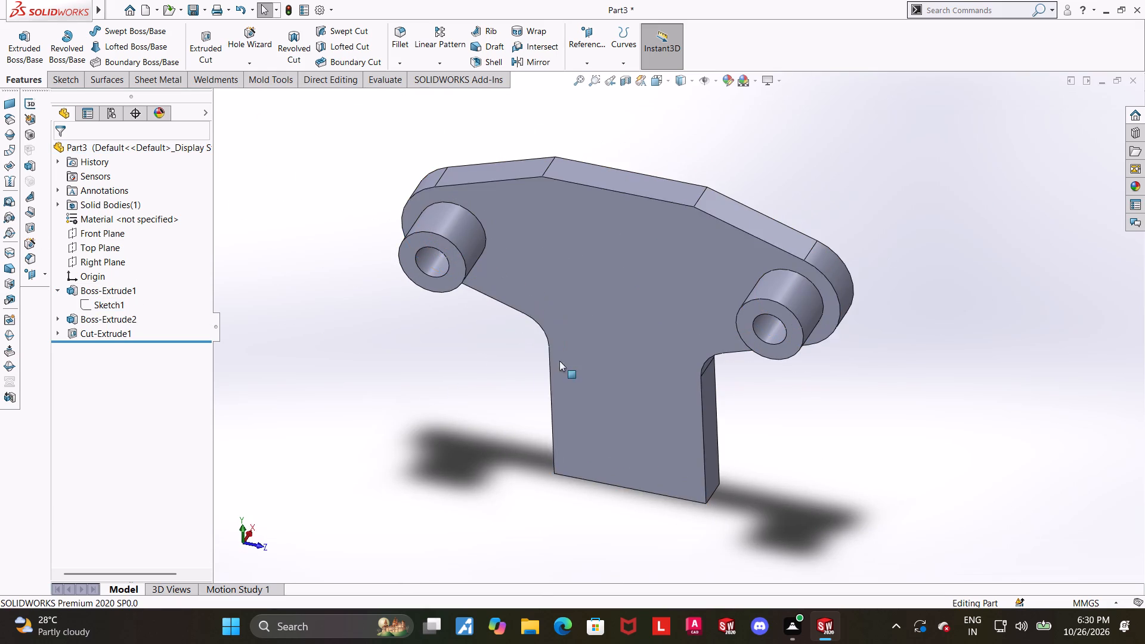
scroll(602, 360, "up", 2)
middle_click_drag(692, 349, 700, 293)
scroll(695, 286, "up", 1)
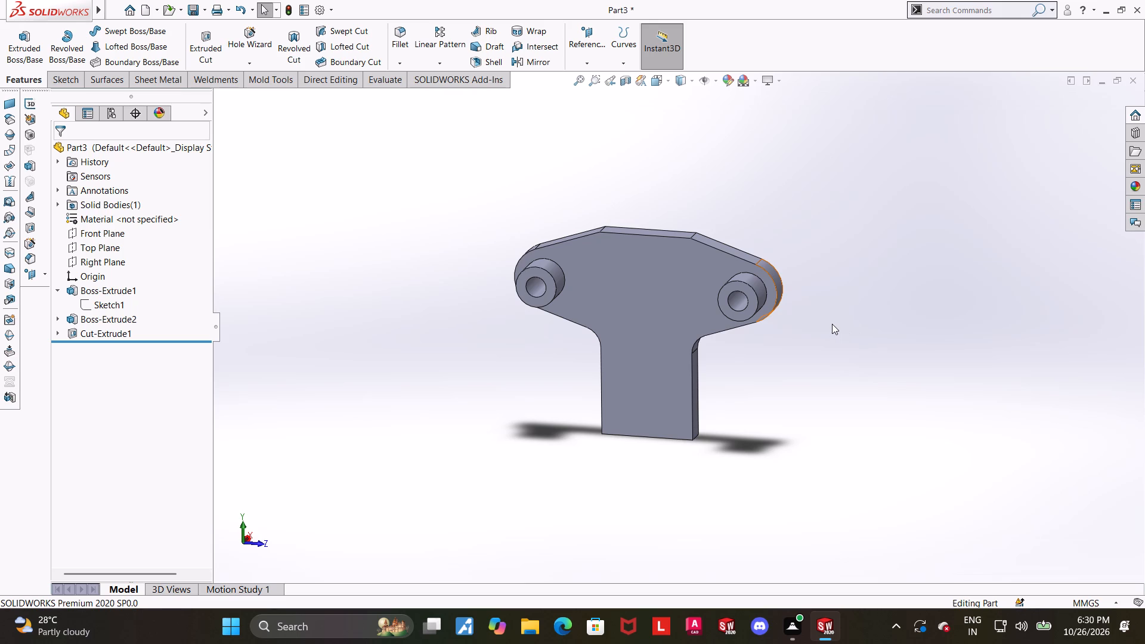
scroll(701, 358, "up", 2)
middle_click_drag(701, 358, 709, 309)
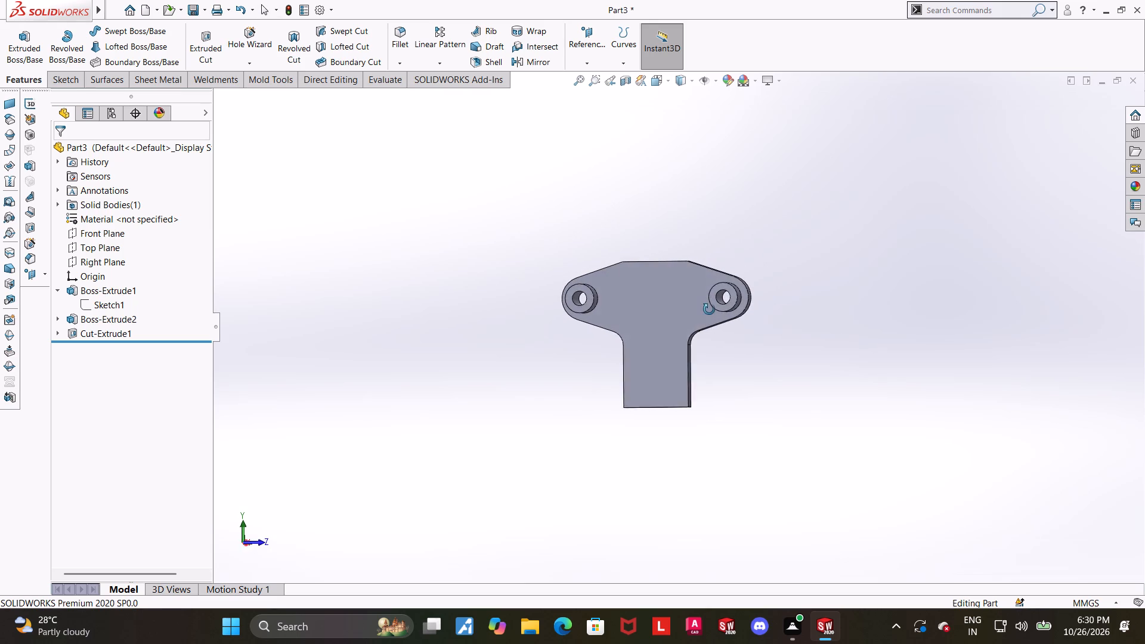
middle_click_drag(709, 309, 733, 326)
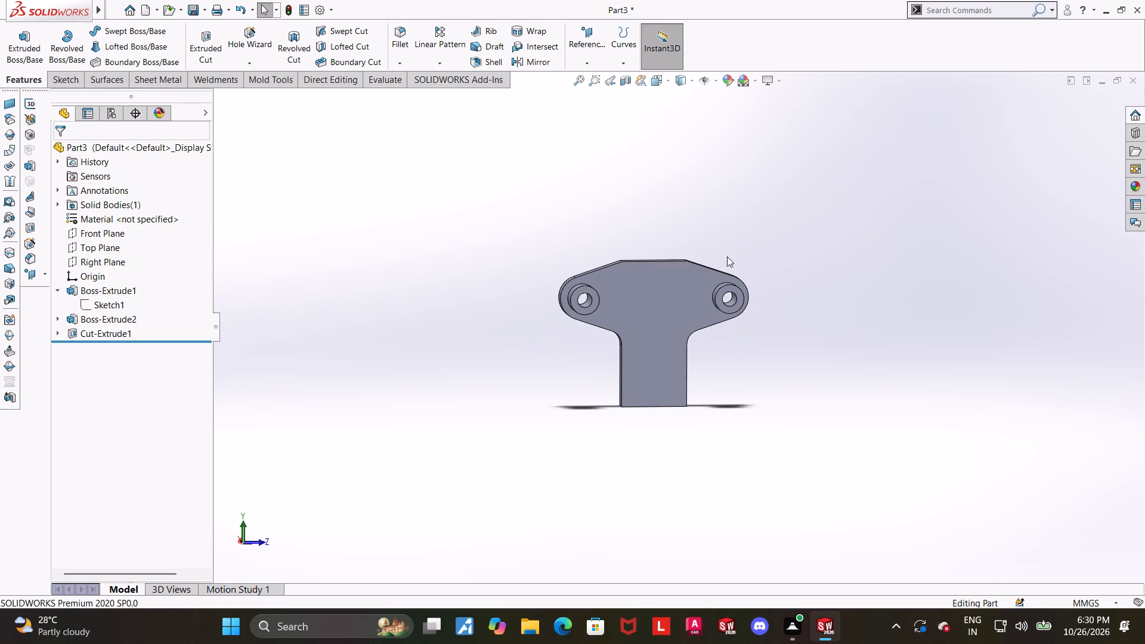
scroll(710, 260, "down", 3)
middle_click_drag(723, 327, 700, 338)
scroll(690, 355, "down", 2)
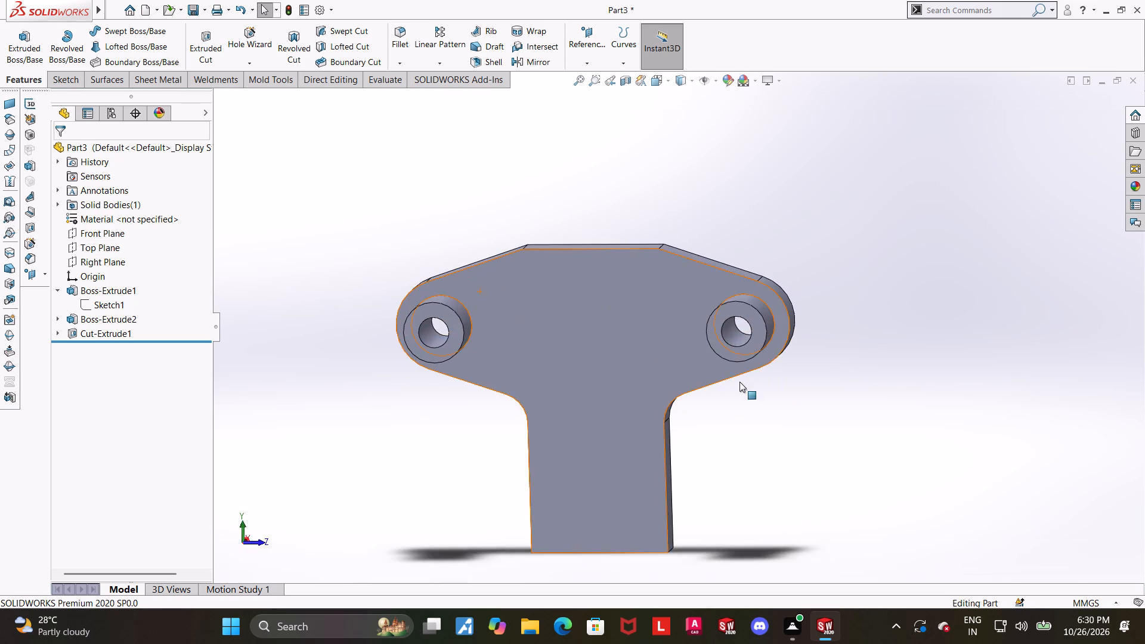
middle_click_drag(728, 388, 720, 392)
Open a new sketch on the Top Plane and orient the view normal to it.
left_click(109, 250)
middle_click_drag(718, 352, 723, 369)
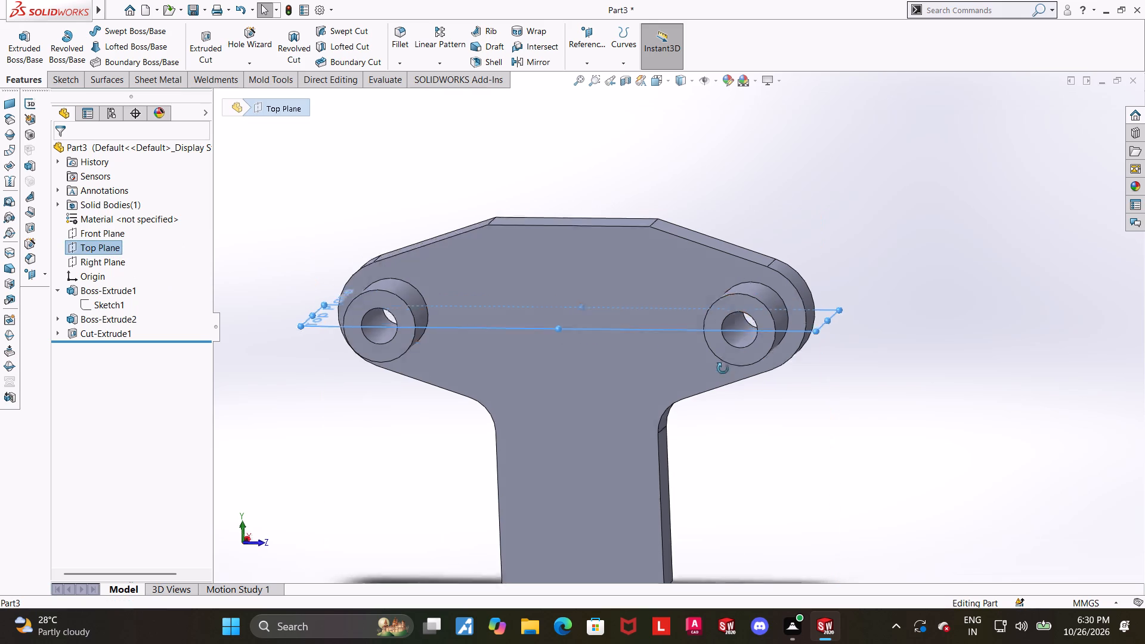
middle_click_drag(723, 369, 725, 460)
left_click(87, 245)
left_click(92, 227)
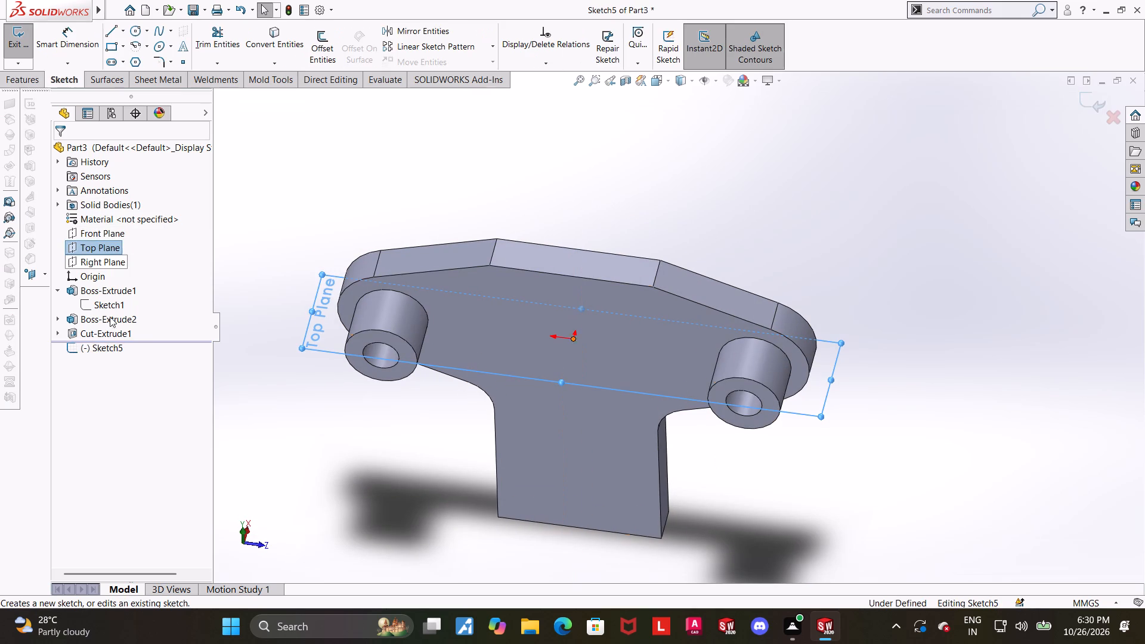
left_click(111, 348)
left_click(143, 327)
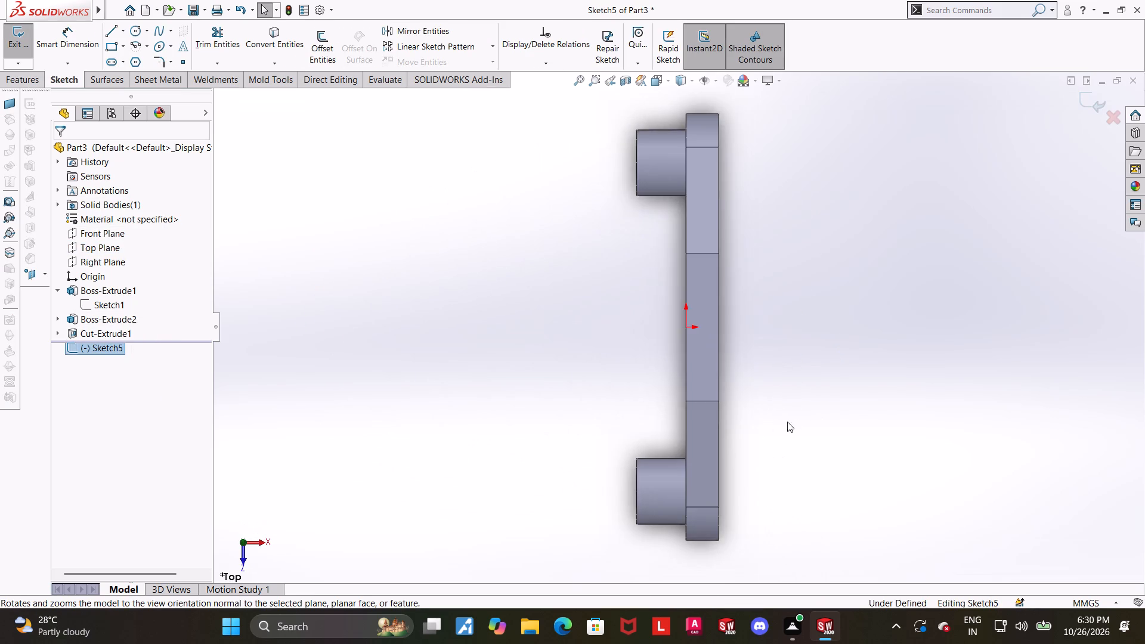
Draw a circle on the boss side of the plate, level with the origin and clear of the plate's face.
scroll(822, 422, "up", 2)
scroll(772, 382, "down", 2)
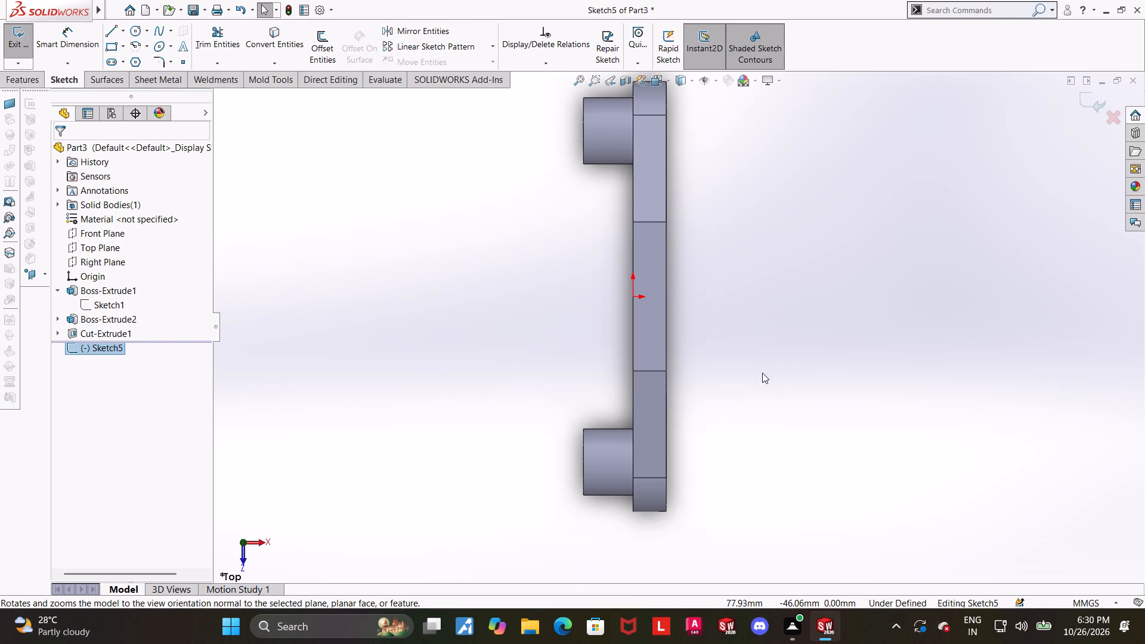
scroll(764, 374, "down", 1)
left_click(137, 33)
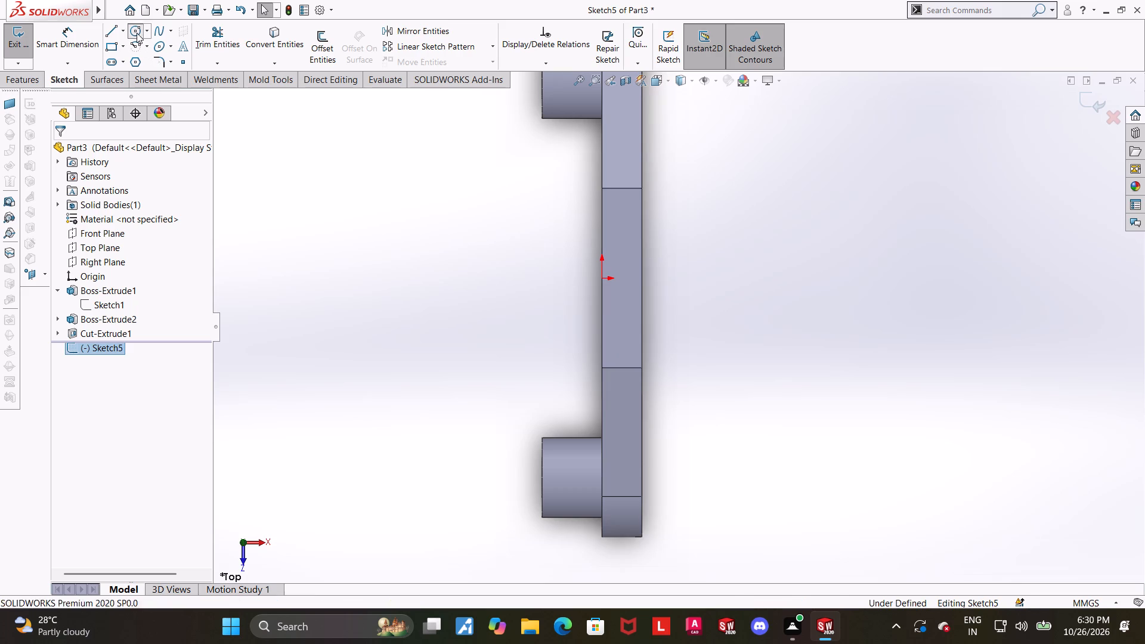
left_click(475, 278)
left_click(519, 233)
key("Escape")
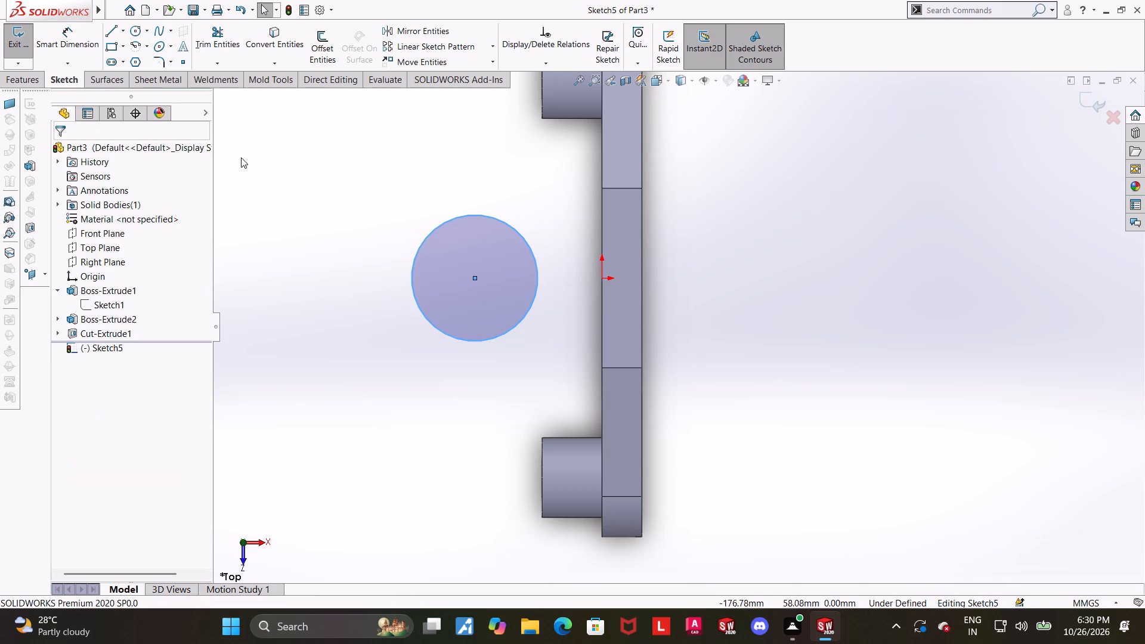
Connect the circle's two tangent points to the plate face with horizontal lines about 64 mm long, joined by a vertical line along the face.
left_click(114, 29)
left_click(475, 213)
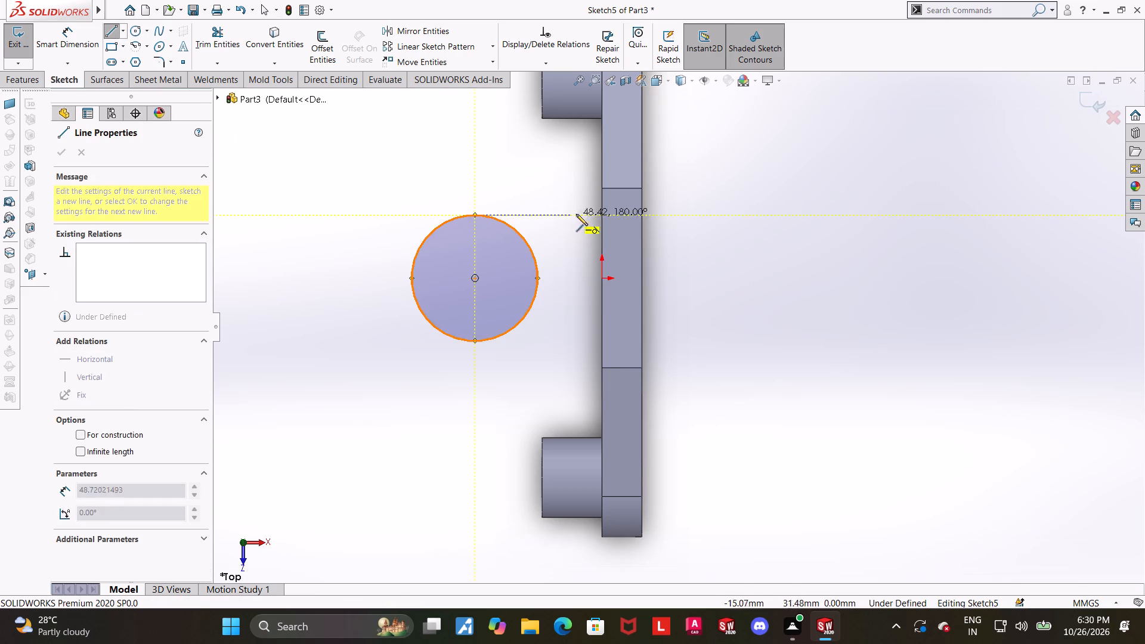
left_click(603, 217)
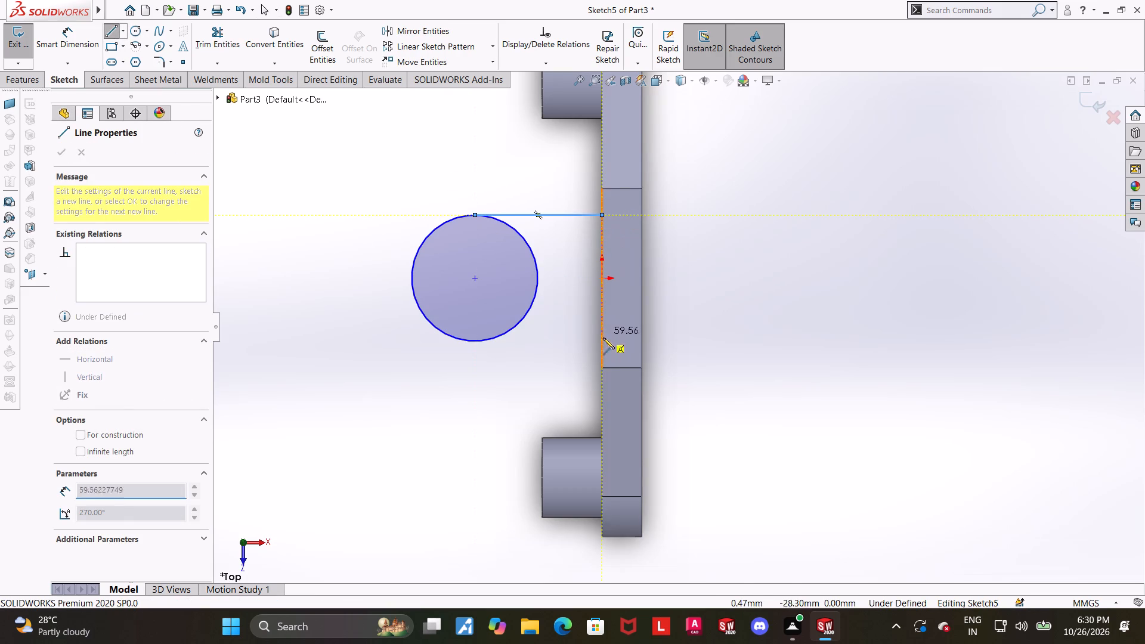
left_click(602, 338)
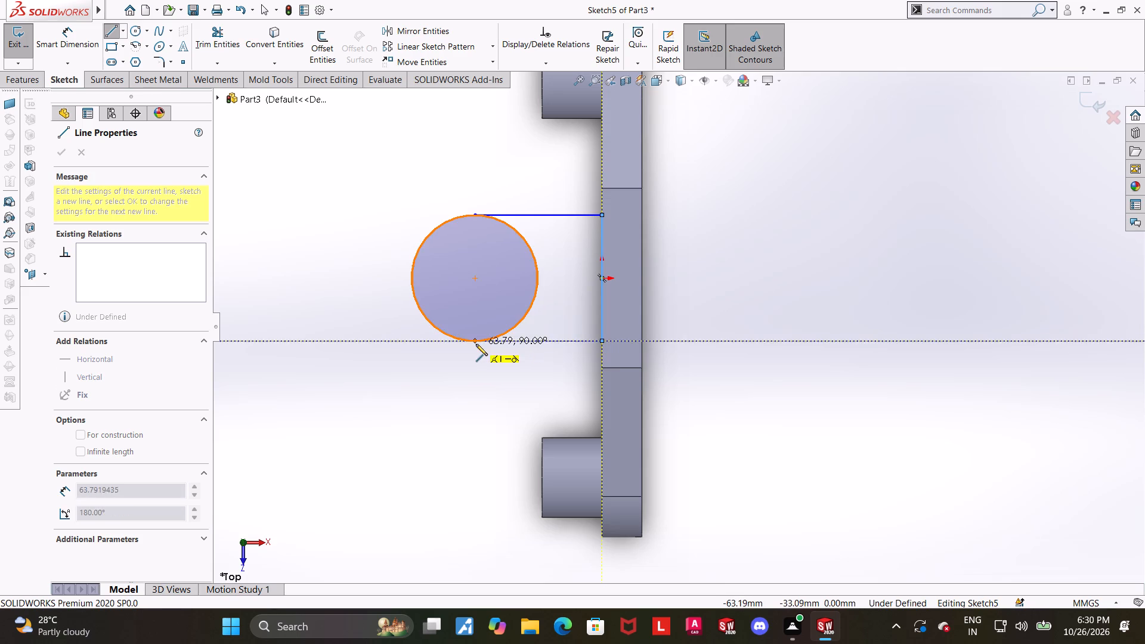
left_click(476, 344)
key("Escape")
key("Escape")
key("Escape")
Trim the half of the circle facing the plate, keeping the trimmed part as construction geometry.
left_click(212, 30)
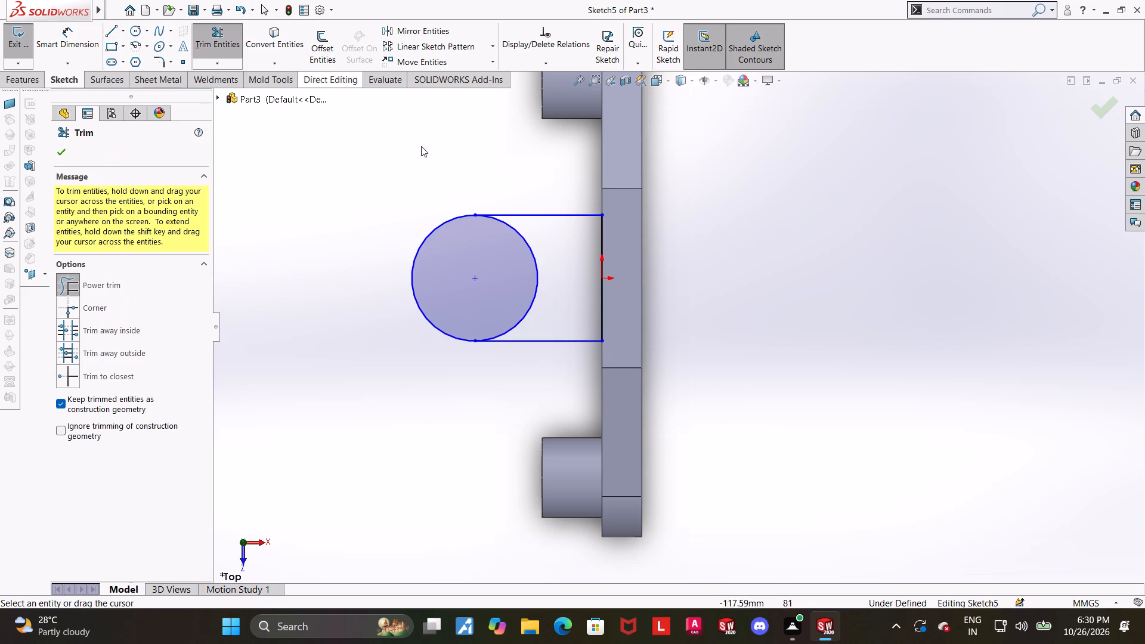
left_click_drag(532, 243, 510, 248)
key("Escape")
key("Escape")
Dimension the distance between the profile's two horizontal lines as 86 mm.
scroll(697, 317, "up", 2)
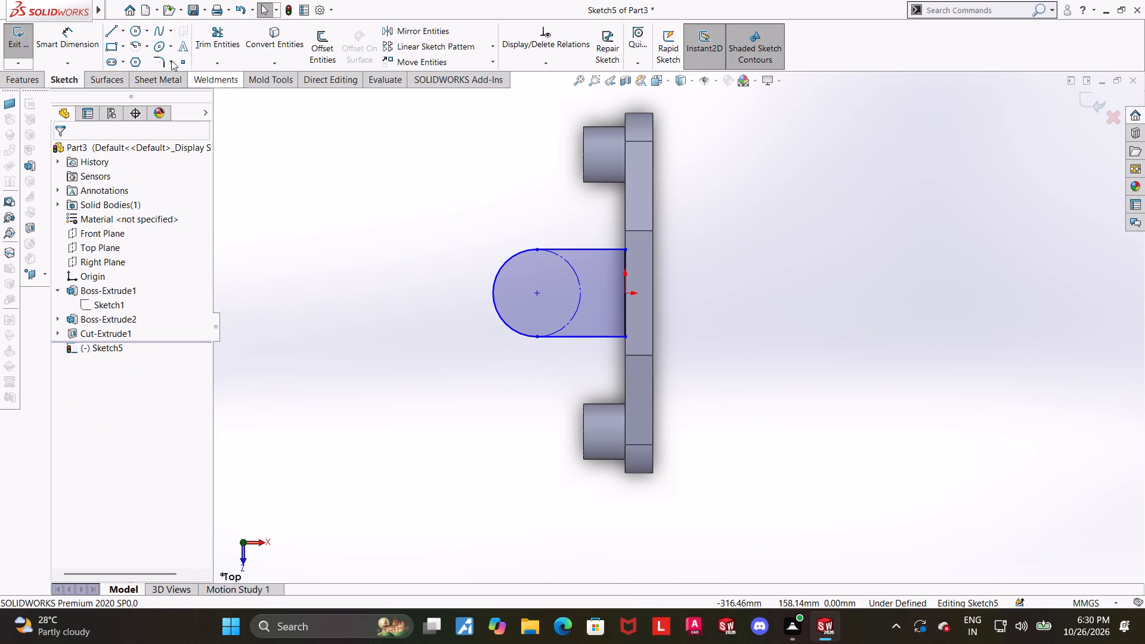
left_click(70, 45)
scroll(708, 247, "down", 1)
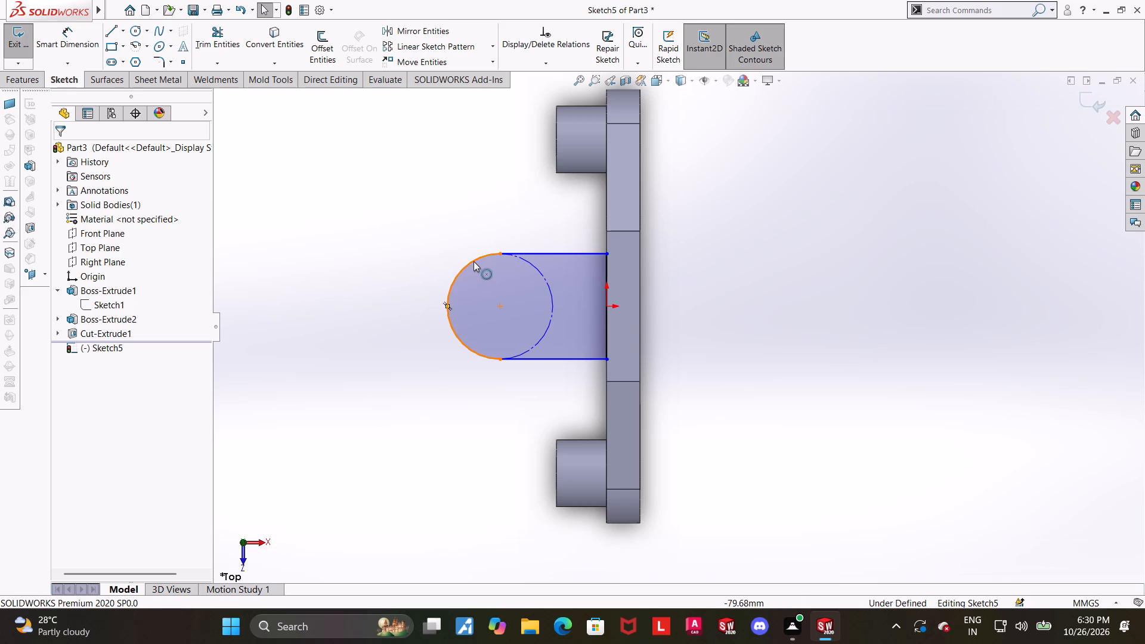
left_click(593, 255)
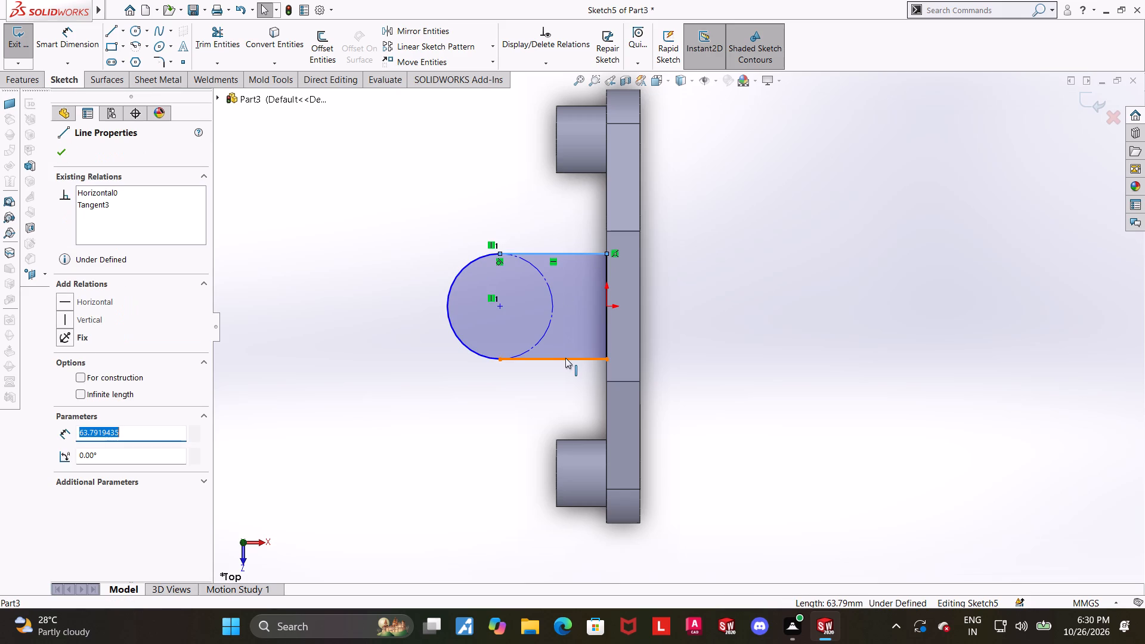
key("Escape")
left_click(94, 46)
left_click(565, 252)
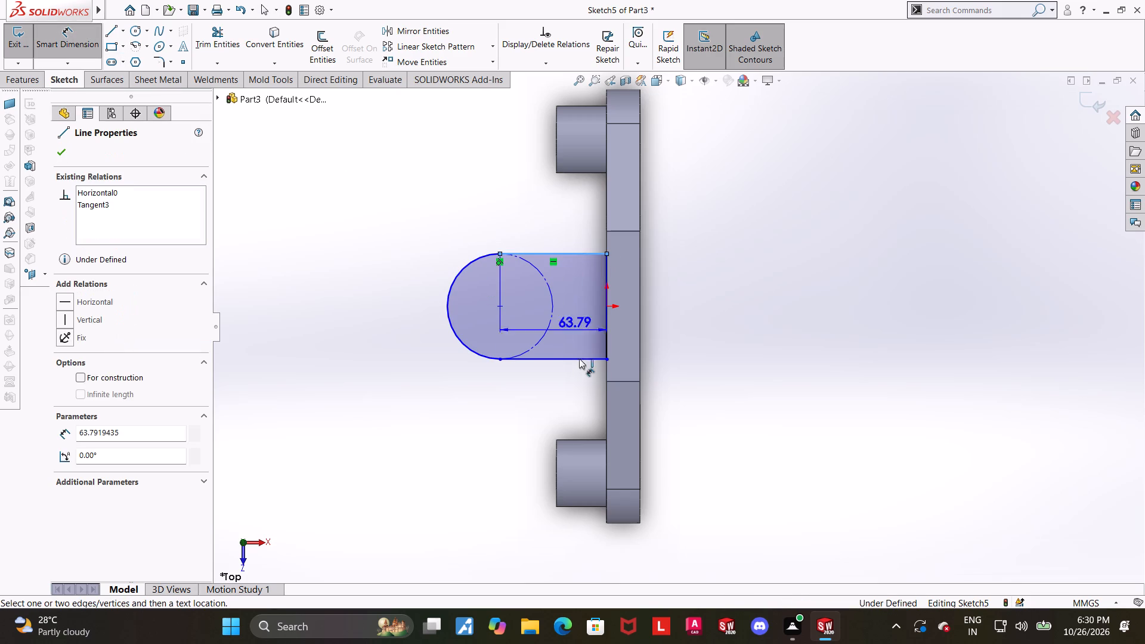
left_click(579, 362)
left_click(728, 329)
type("86")
key("Return")
key("Escape")
left_click(983, 336)
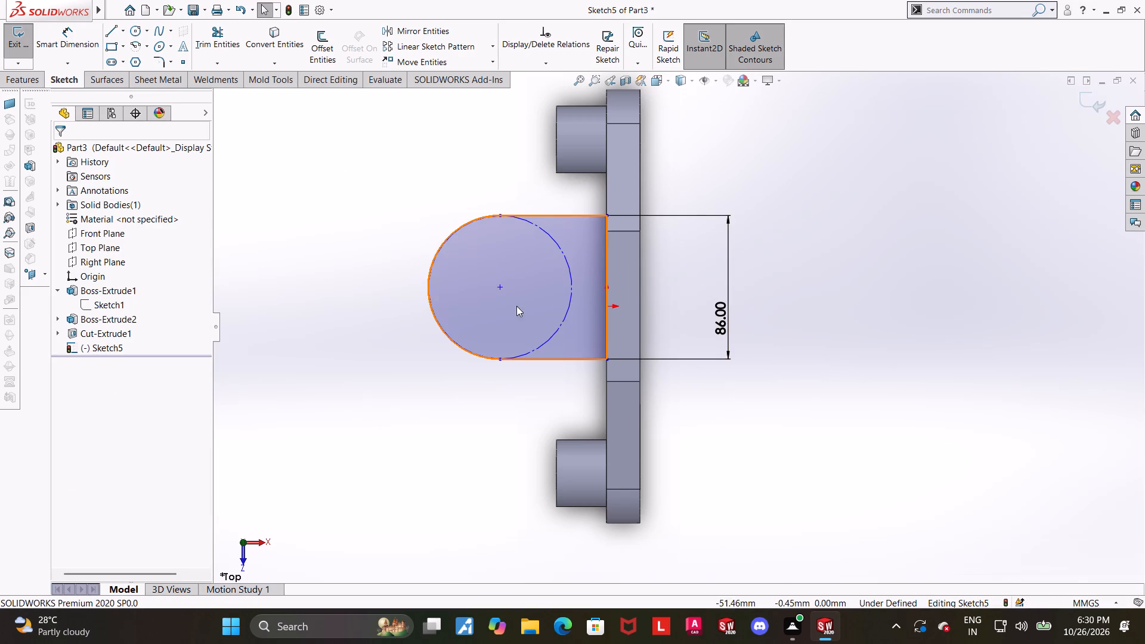
Add a horizontal relation between the arc's centre and the origin.
left_click(499, 286)
left_click(608, 305, "ctrl")
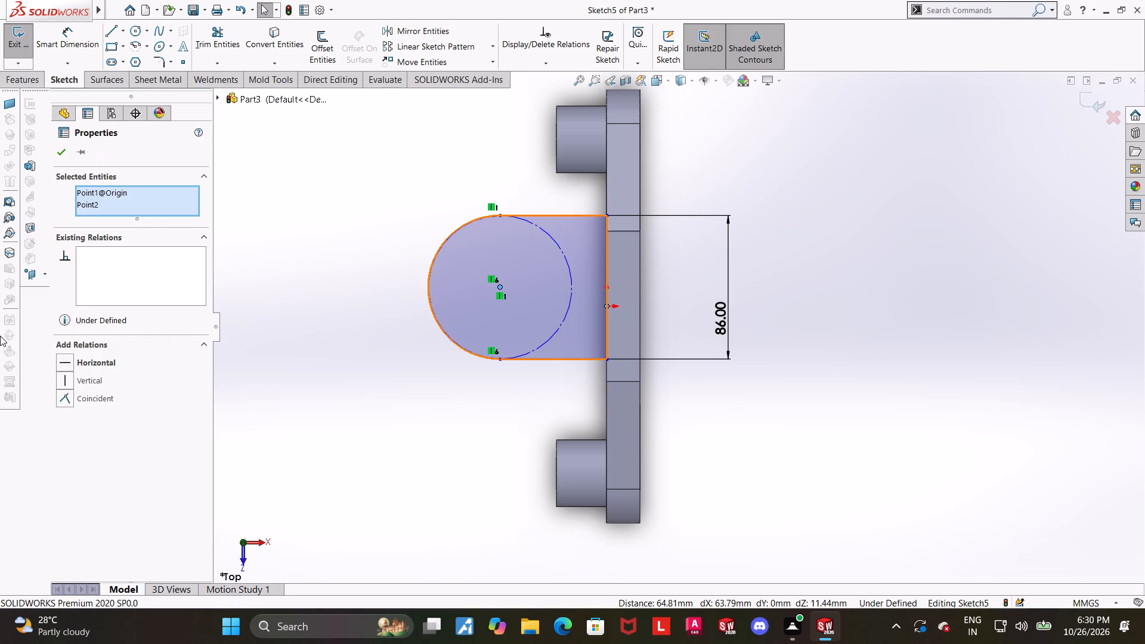
left_click(66, 367)
left_click(852, 430)
scroll(847, 423, "up", 1)
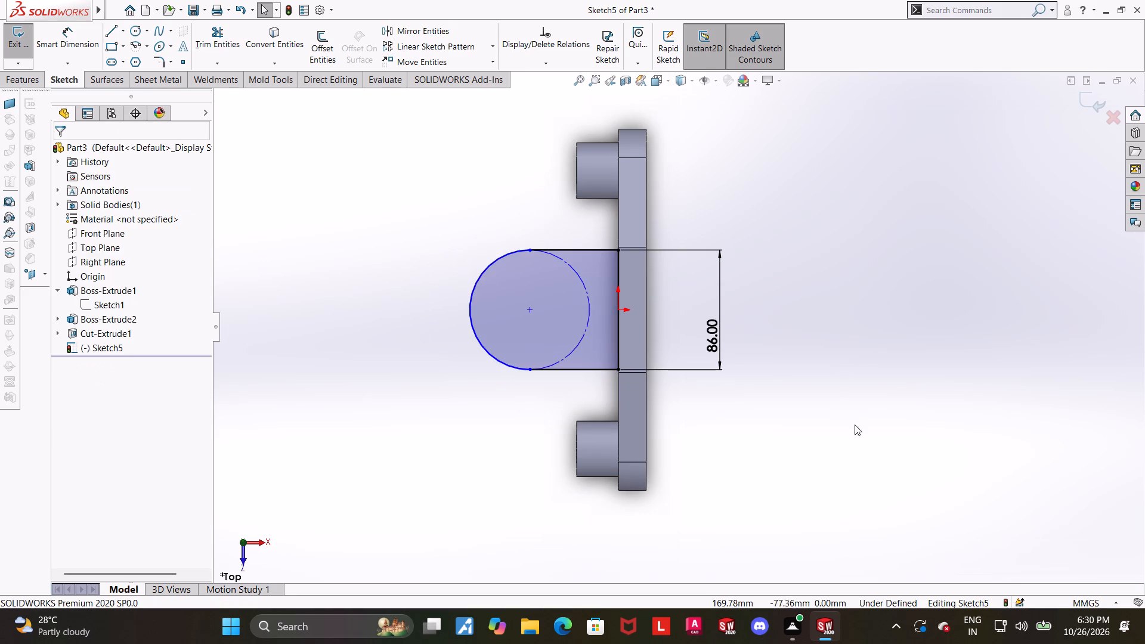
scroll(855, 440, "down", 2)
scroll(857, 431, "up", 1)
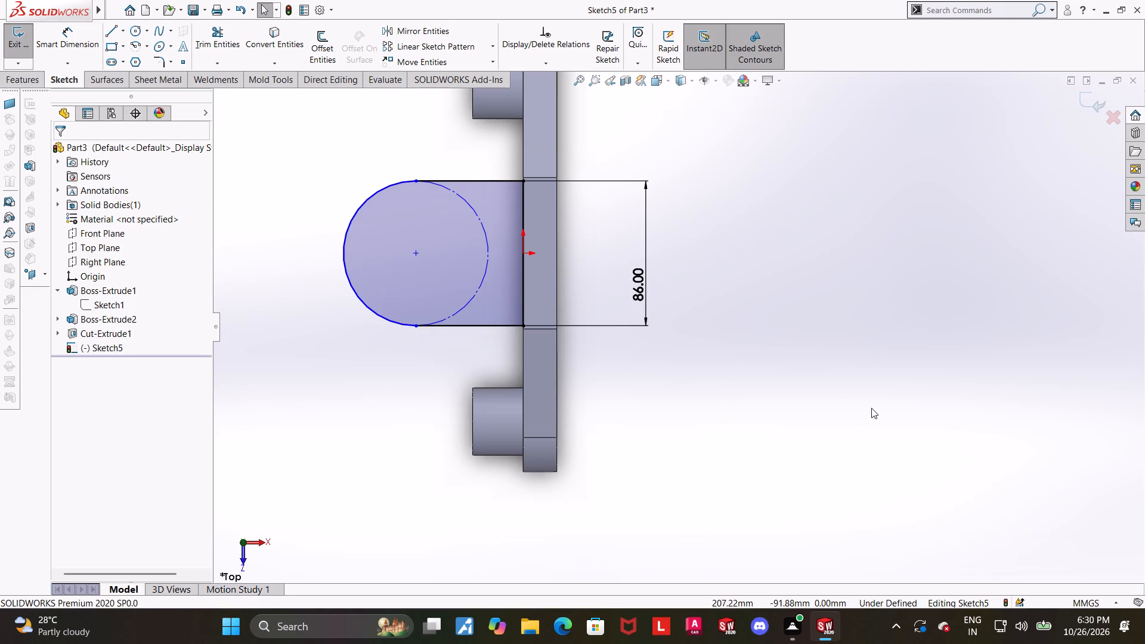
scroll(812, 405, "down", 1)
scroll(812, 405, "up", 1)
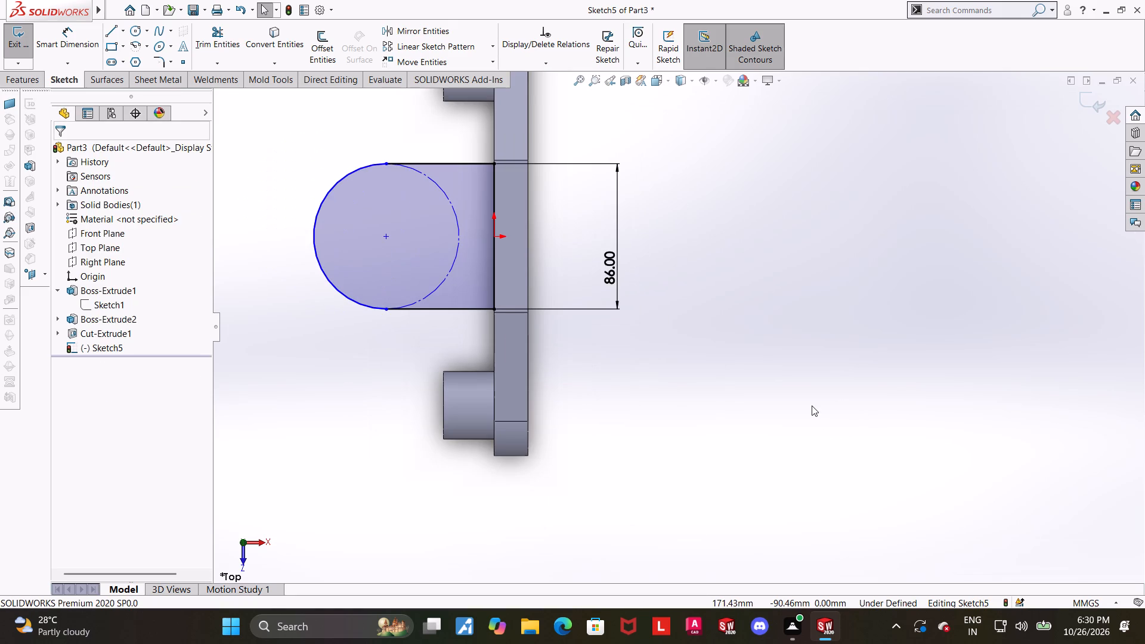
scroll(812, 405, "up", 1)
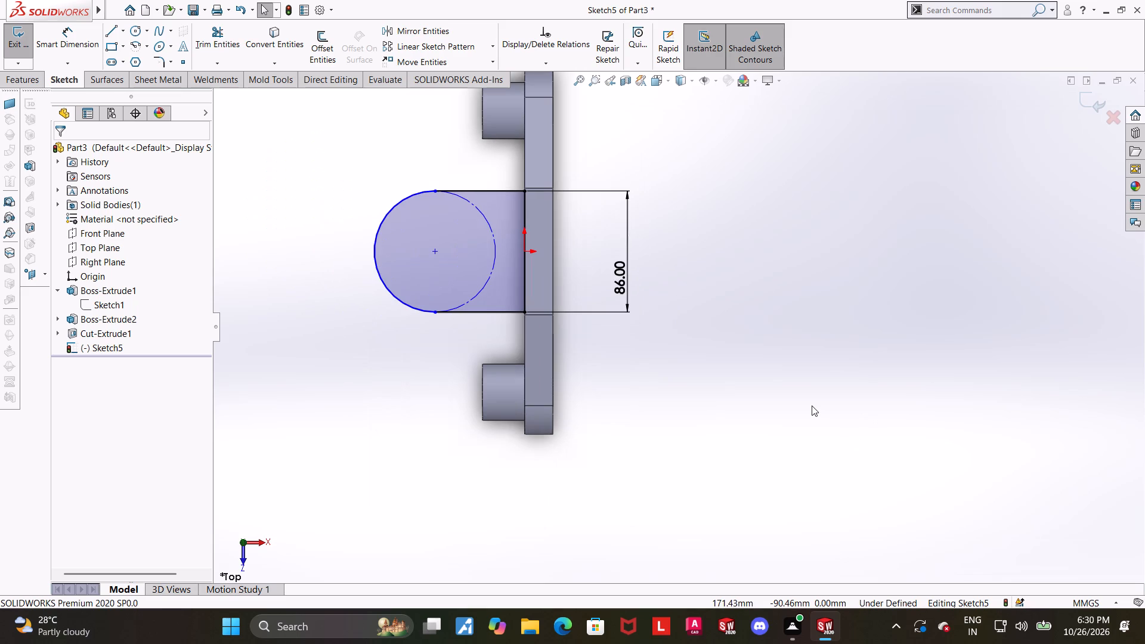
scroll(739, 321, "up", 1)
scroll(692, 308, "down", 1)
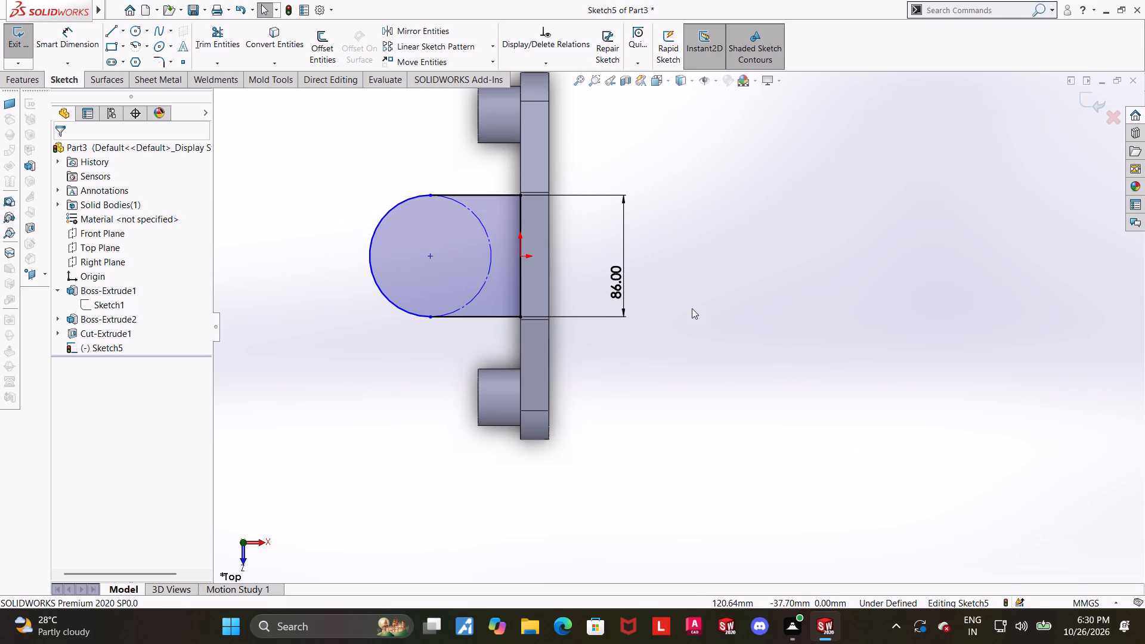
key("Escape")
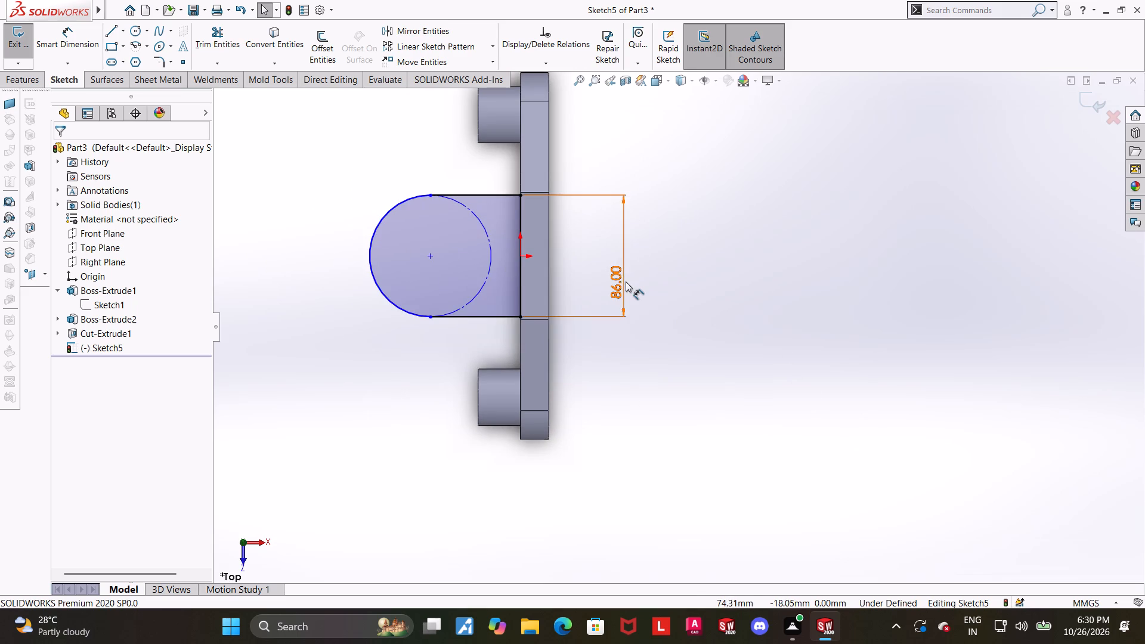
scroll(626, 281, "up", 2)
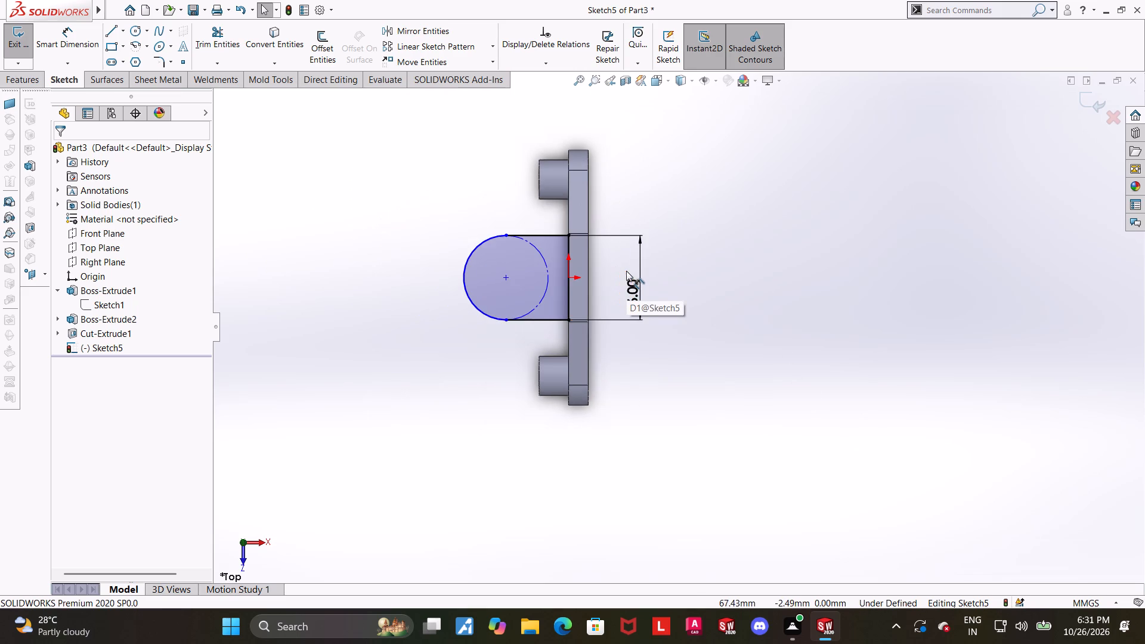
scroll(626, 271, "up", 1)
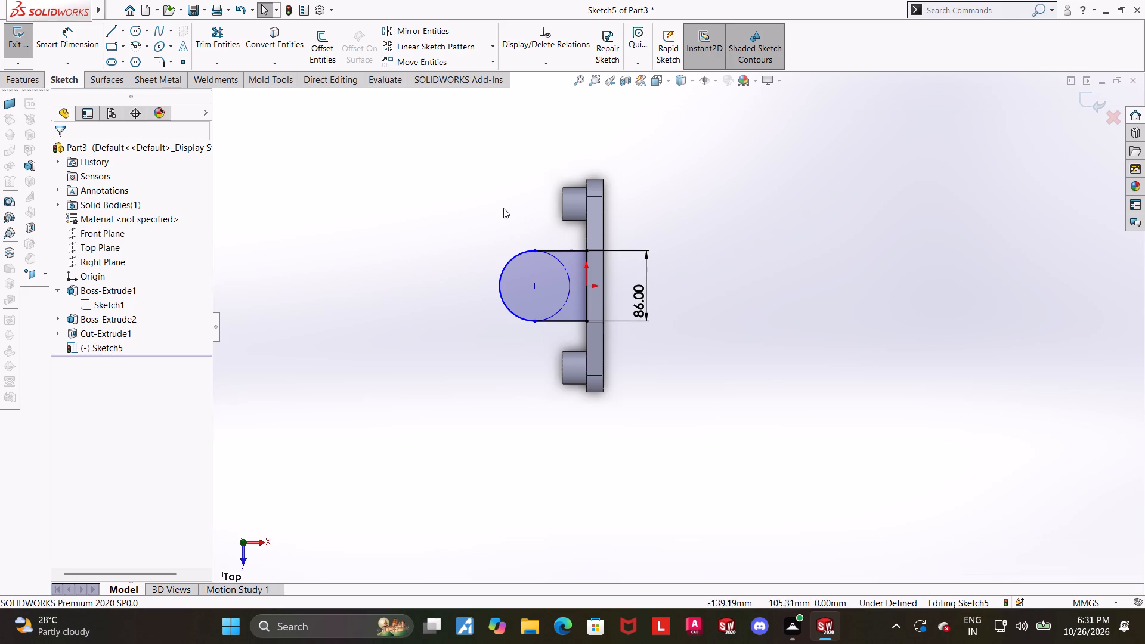
Dimension the horizontal distance from the arc's outermost point to the origin as 100 mm.
left_click(70, 39)
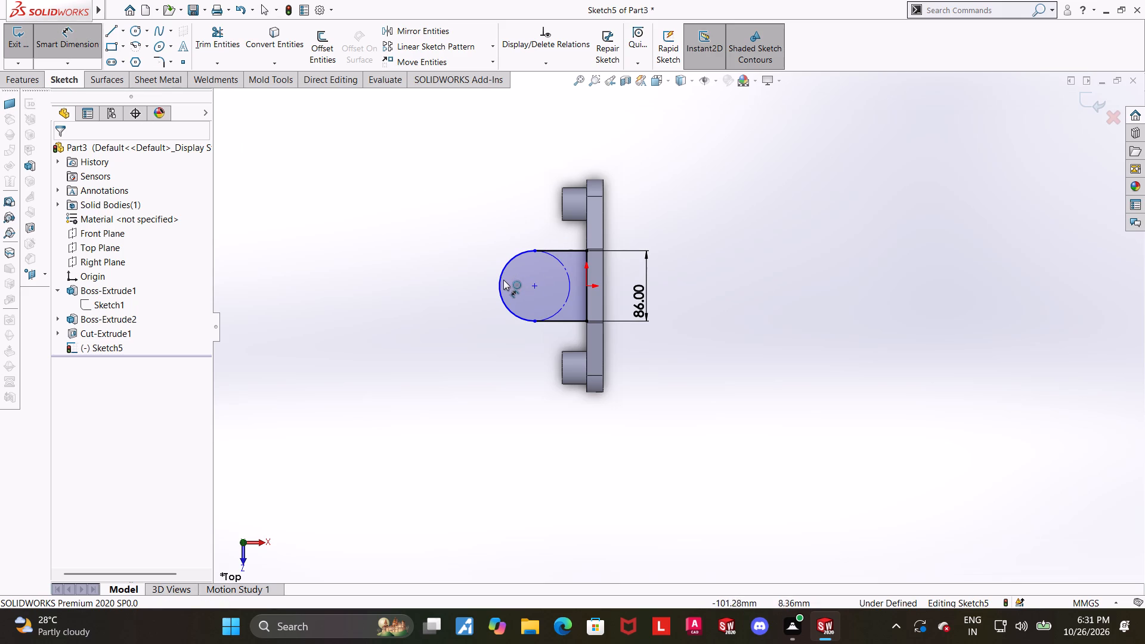
left_click(499, 286)
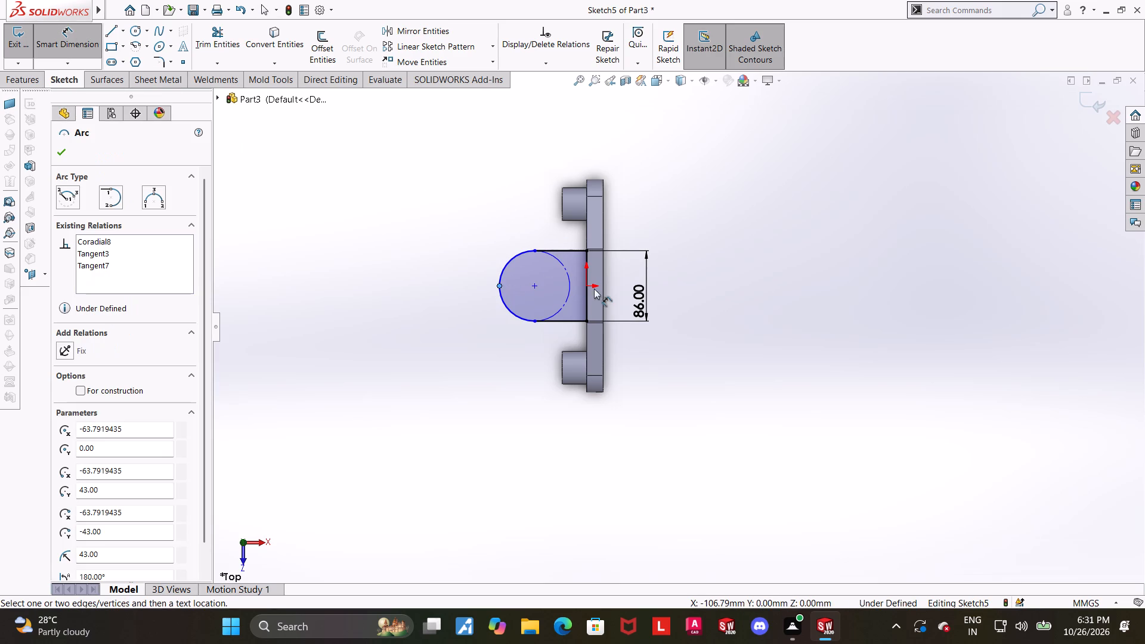
left_click(589, 286)
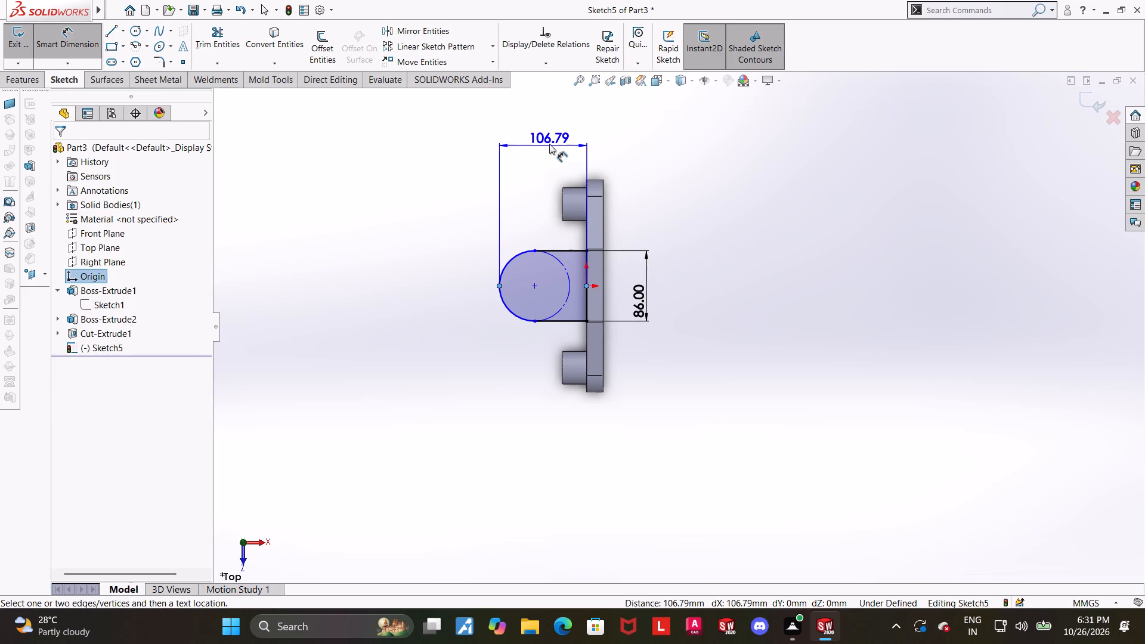
left_click(549, 144)
type("100")
key("Return")
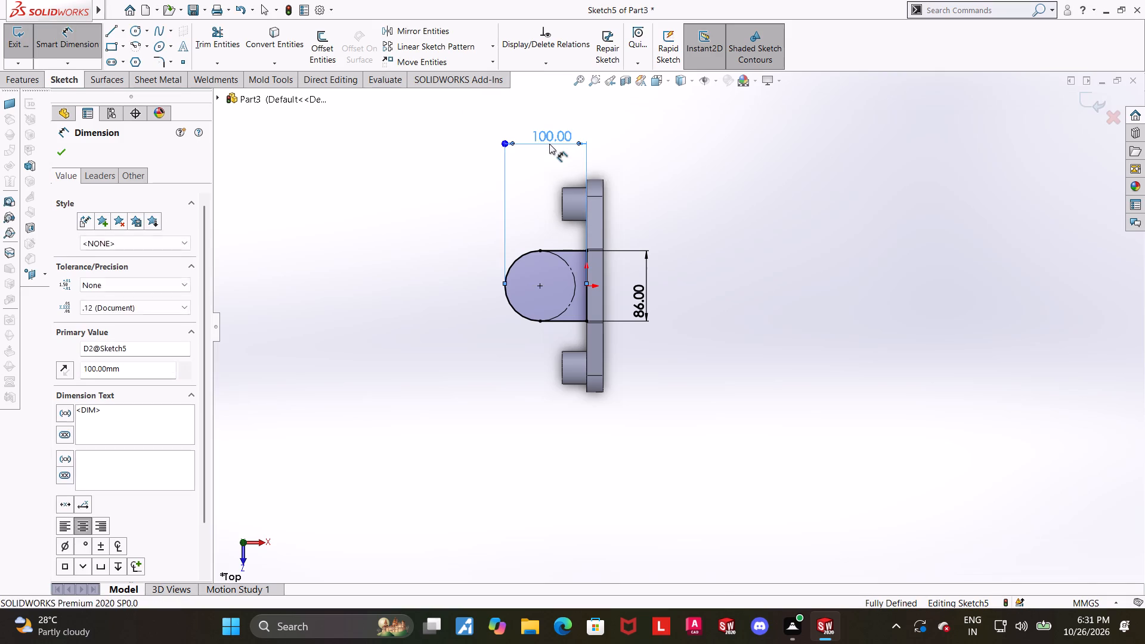
key("Escape")
left_click(843, 324)
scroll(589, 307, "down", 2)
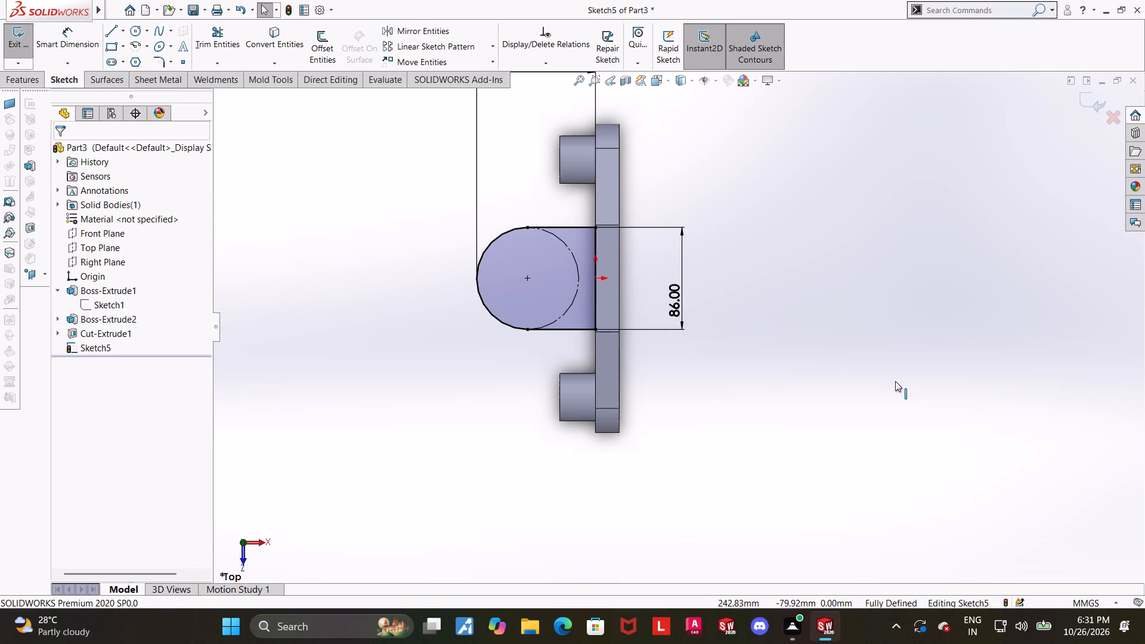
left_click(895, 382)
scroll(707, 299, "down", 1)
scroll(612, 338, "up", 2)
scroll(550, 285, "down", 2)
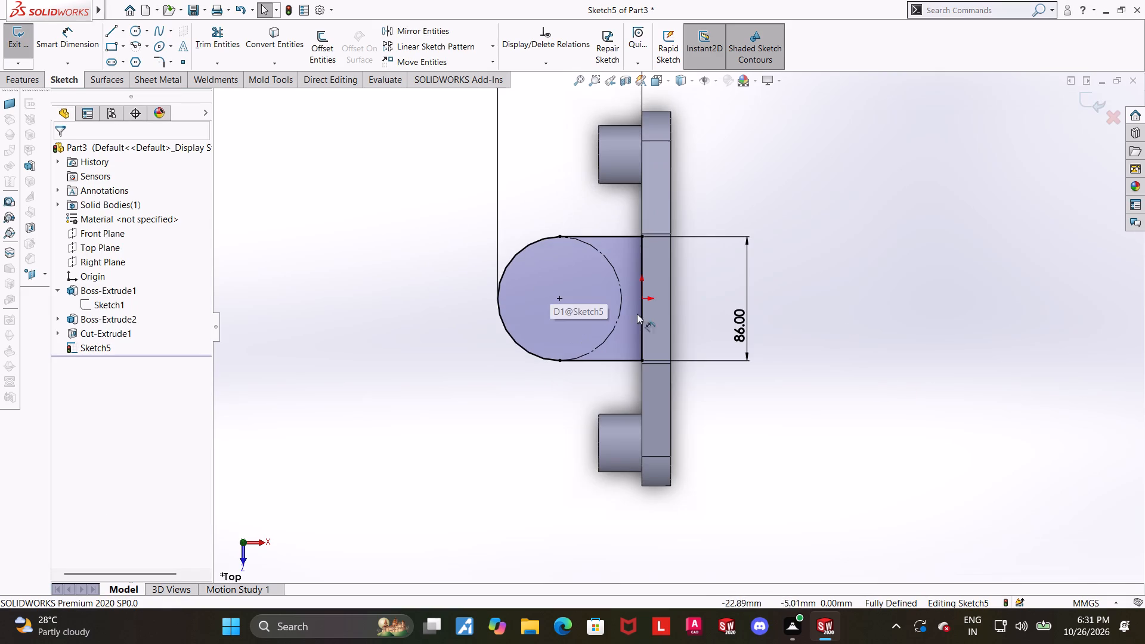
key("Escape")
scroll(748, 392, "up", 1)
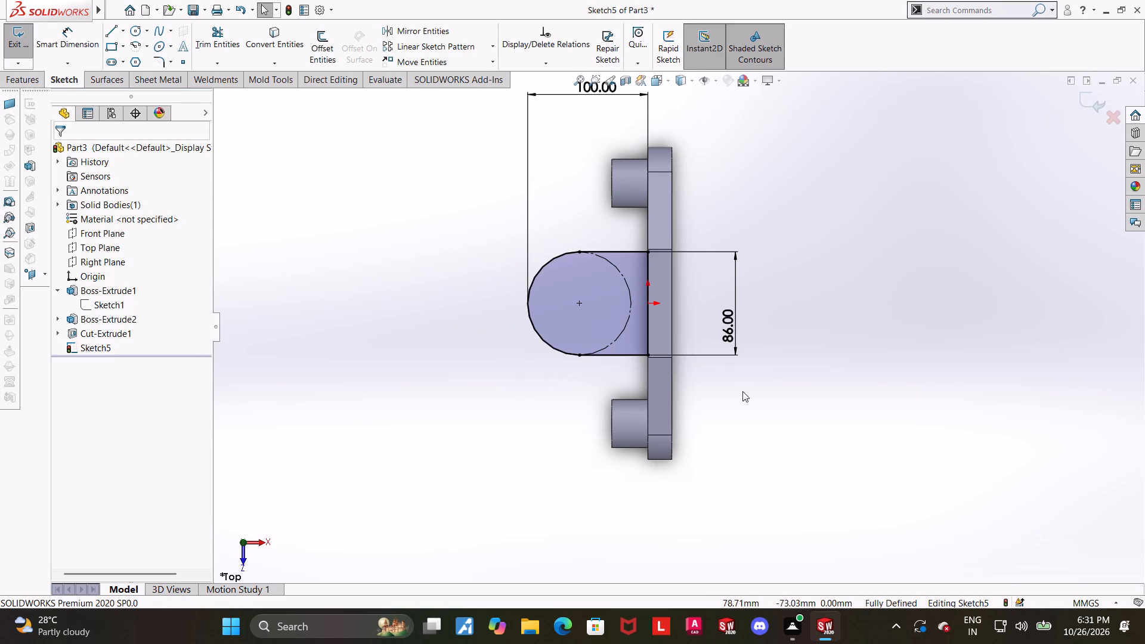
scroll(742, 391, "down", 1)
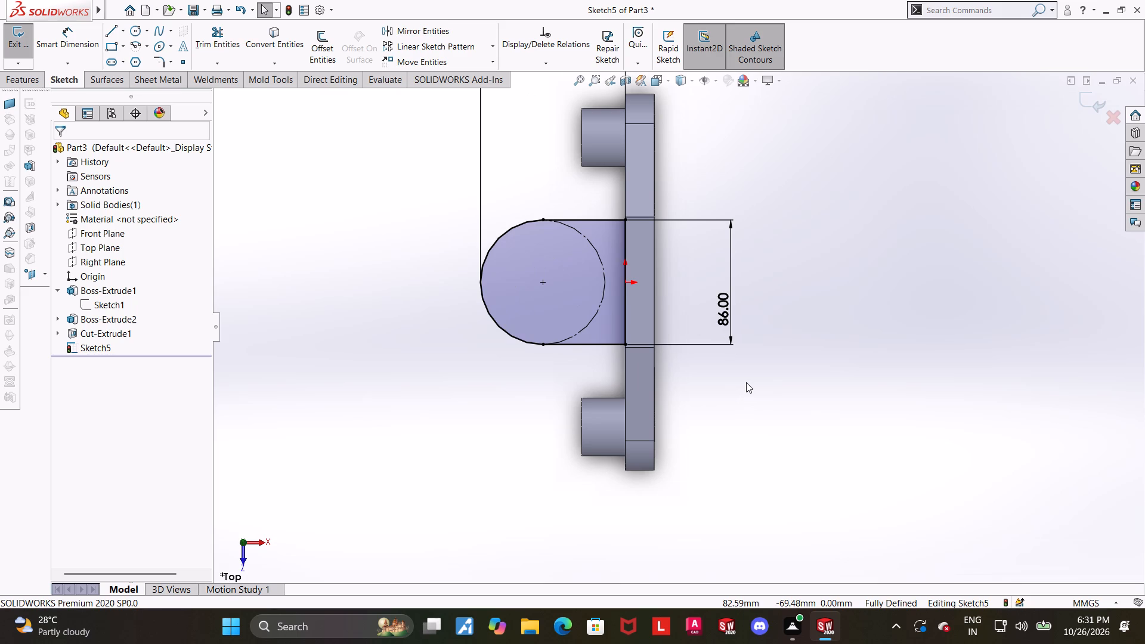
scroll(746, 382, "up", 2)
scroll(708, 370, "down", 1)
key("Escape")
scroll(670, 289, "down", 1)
Exit the completed sketch of the round-ended lug.
middle_click_drag(665, 286, 667, 249)
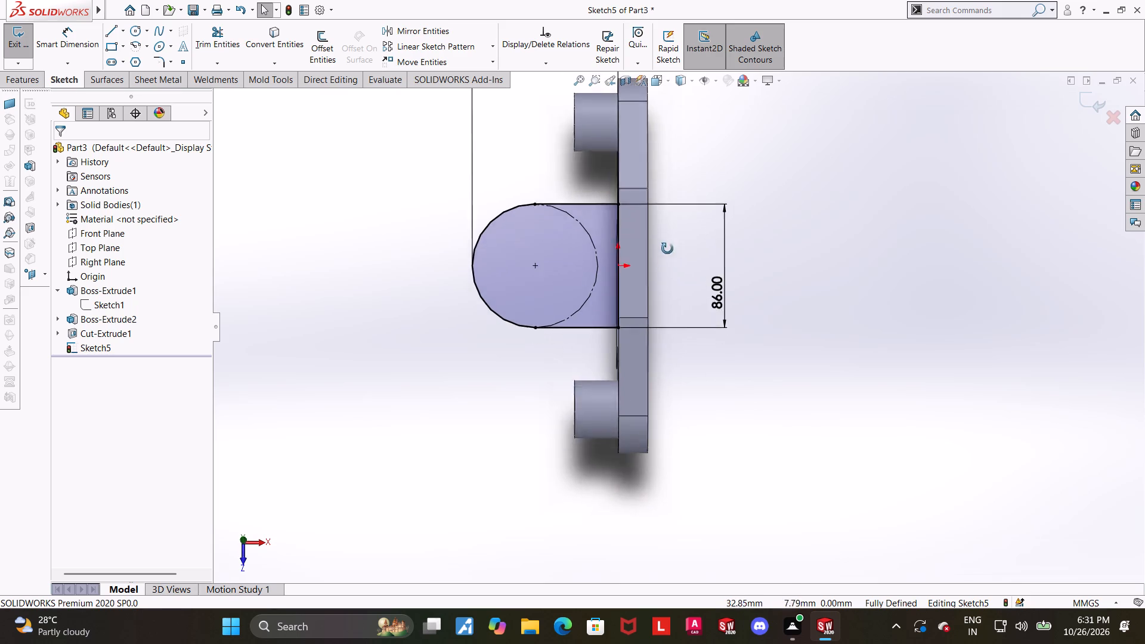
middle_click_drag(667, 249, 700, 137)
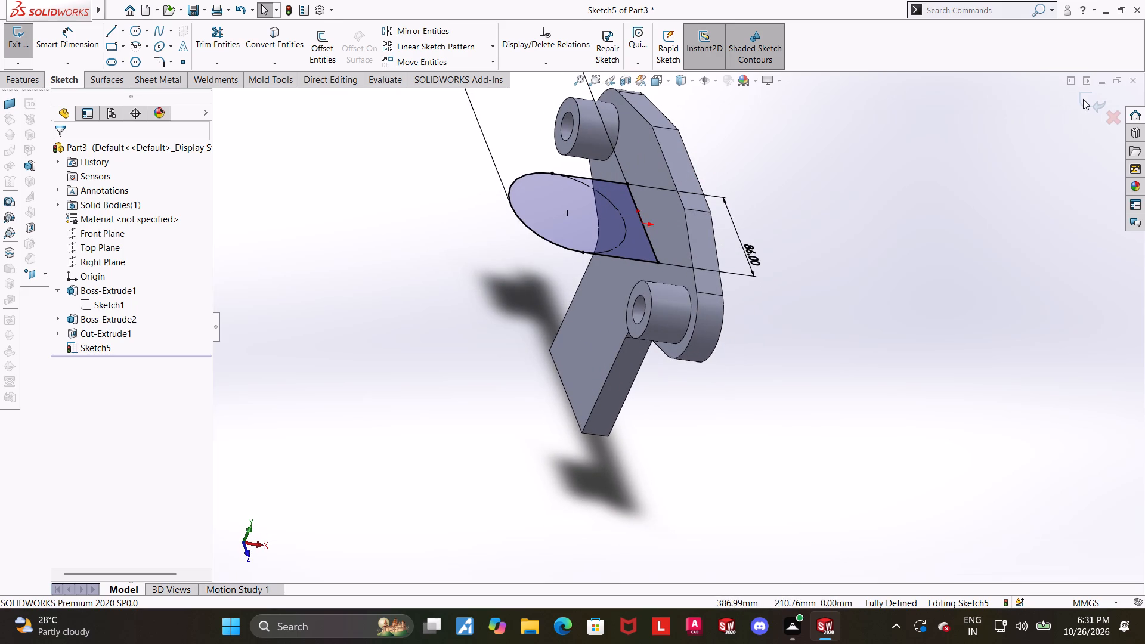
left_click(1083, 98)
middle_click_drag(907, 351, 1001, 280)
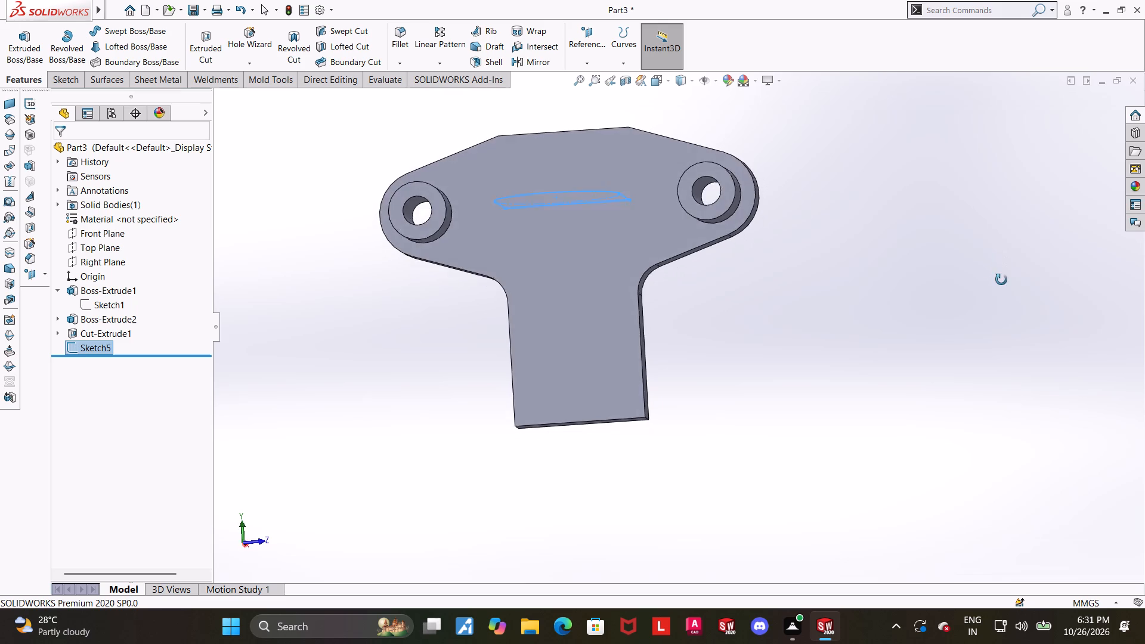
middle_click_drag(1001, 280, 909, 366)
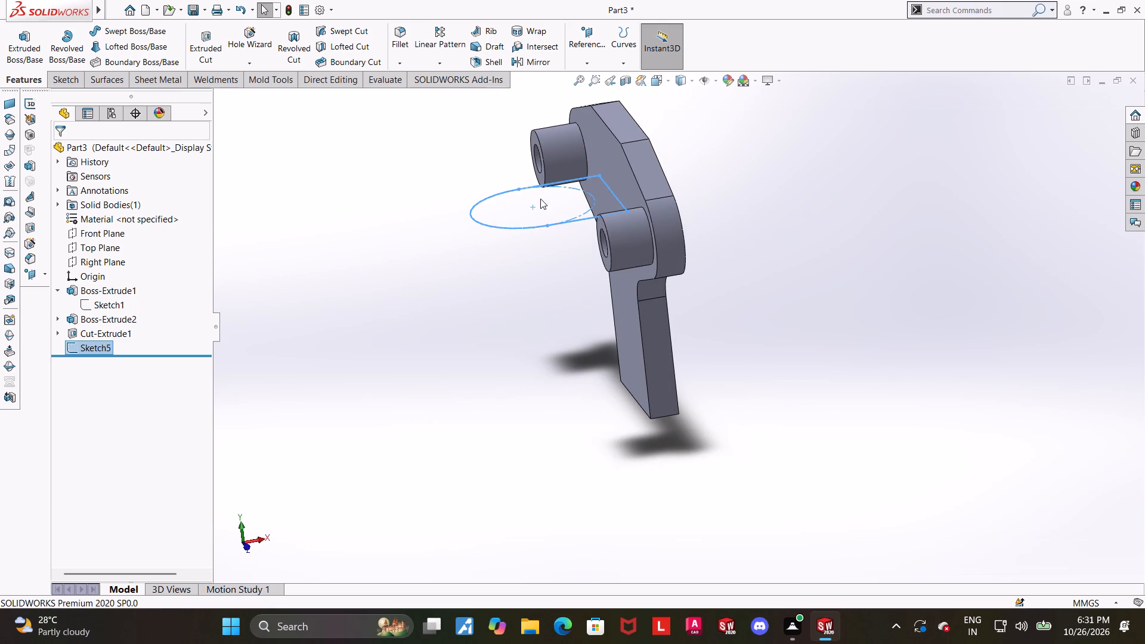
Extrude the round-ended lug profile as a boss with a Mid Plane end condition and a depth of 70 mm.
left_click(19, 46)
middle_click_drag(355, 224, 363, 236)
left_click(143, 226)
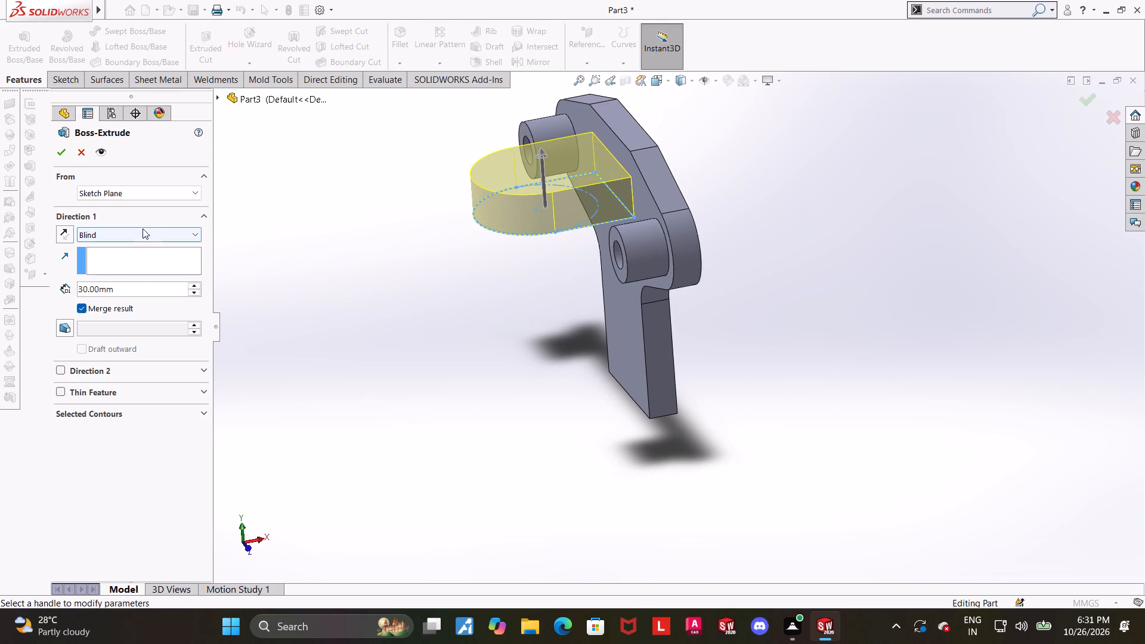
left_click(132, 231)
left_click(122, 308)
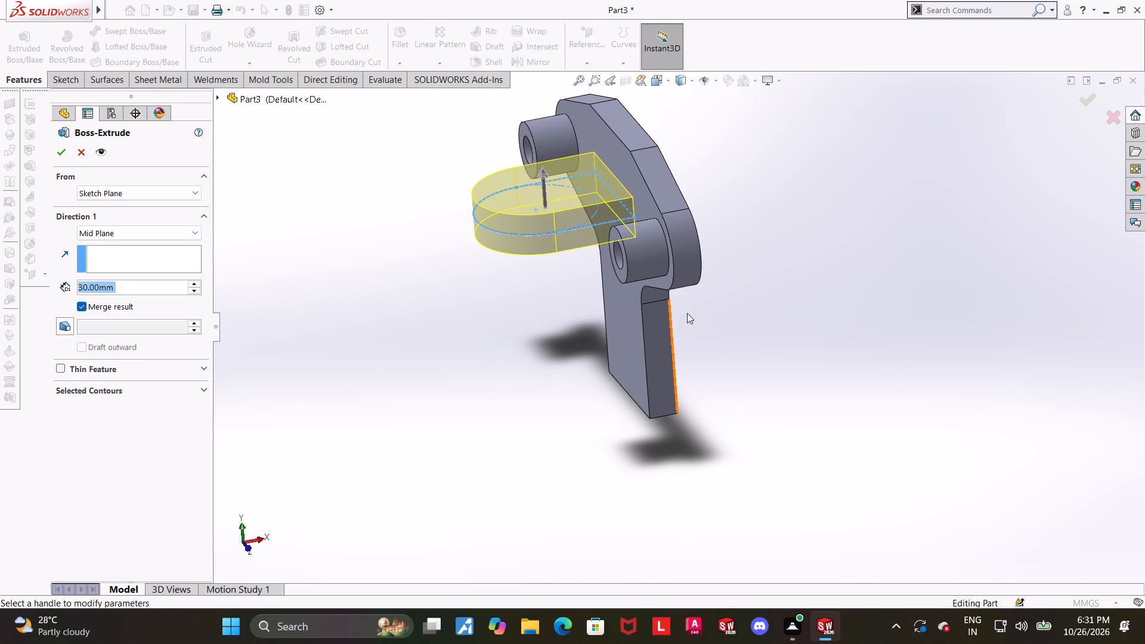
middle_click_drag(671, 302, 680, 315)
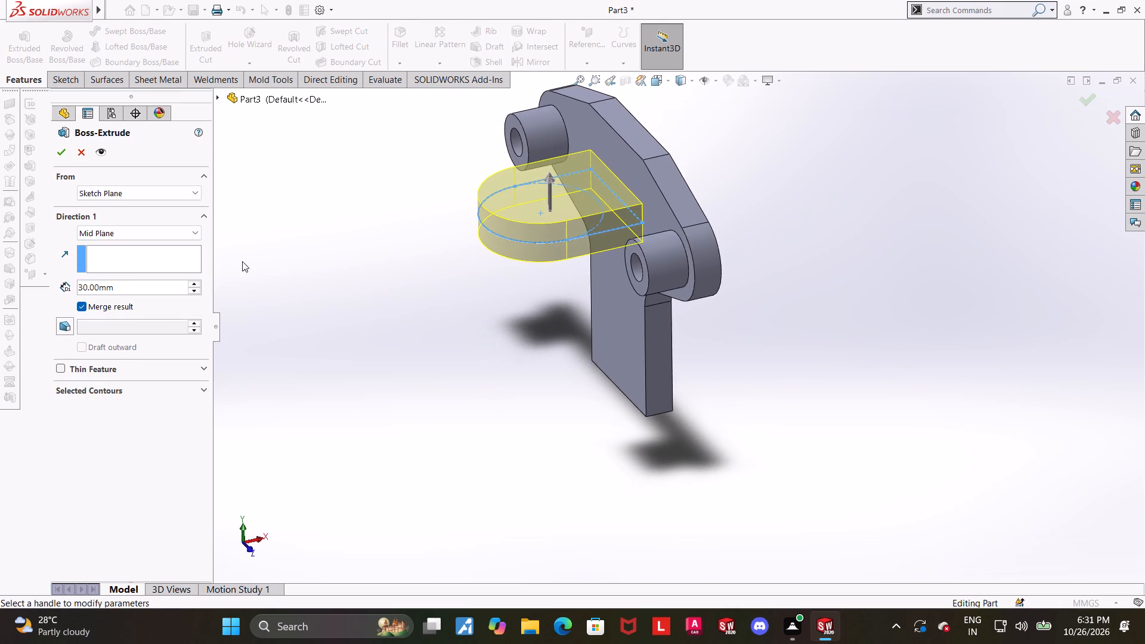
left_click(119, 294)
left_click(135, 285)
left_click_drag(134, 286, 110, 290)
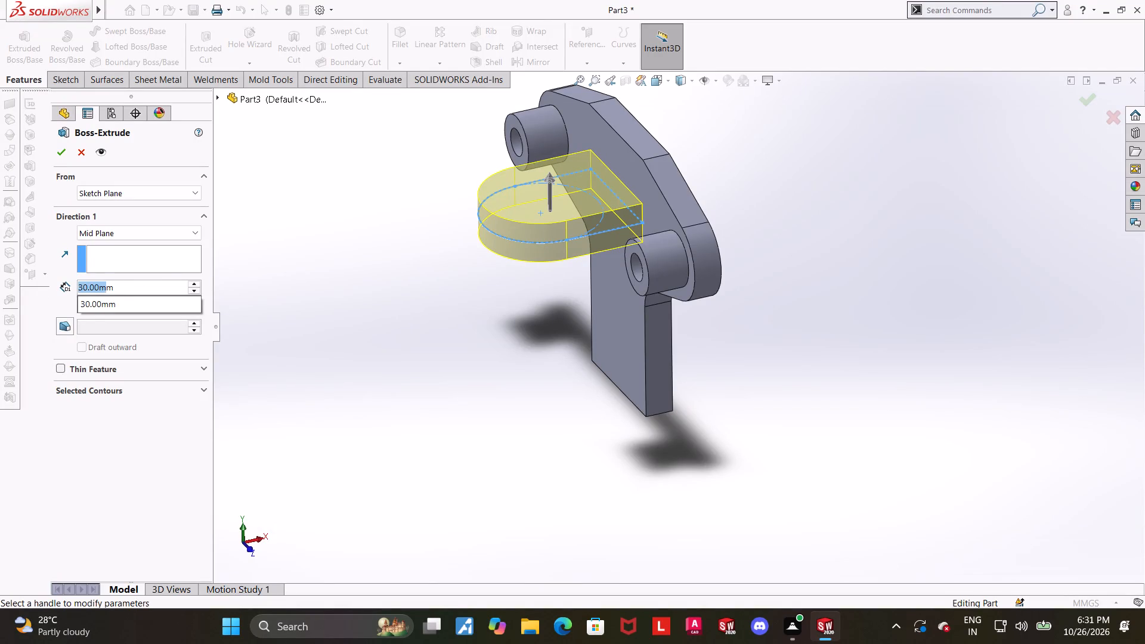
left_click_drag(130, 287, 11, 292)
type("70")
key("Return")
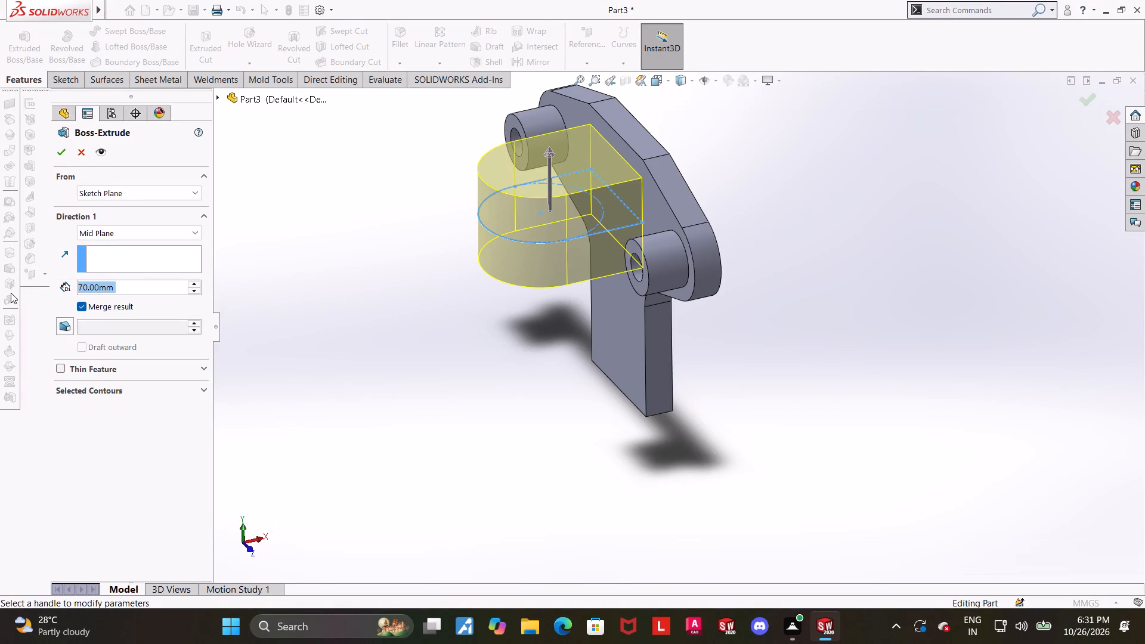
left_click(64, 153)
left_click(481, 333)
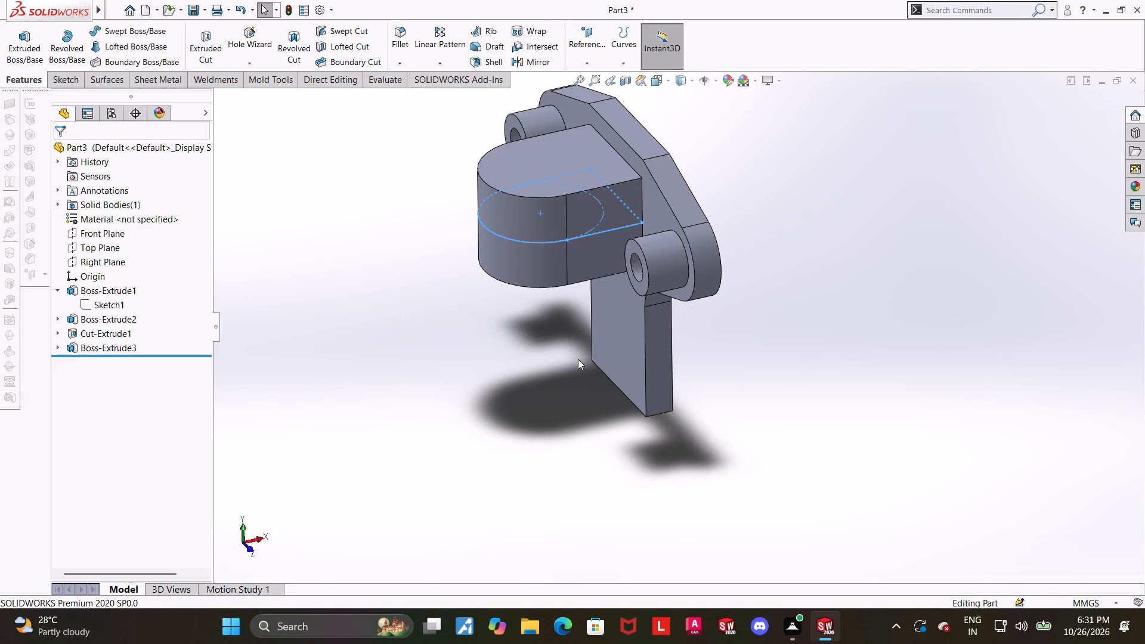
middle_click(578, 359)
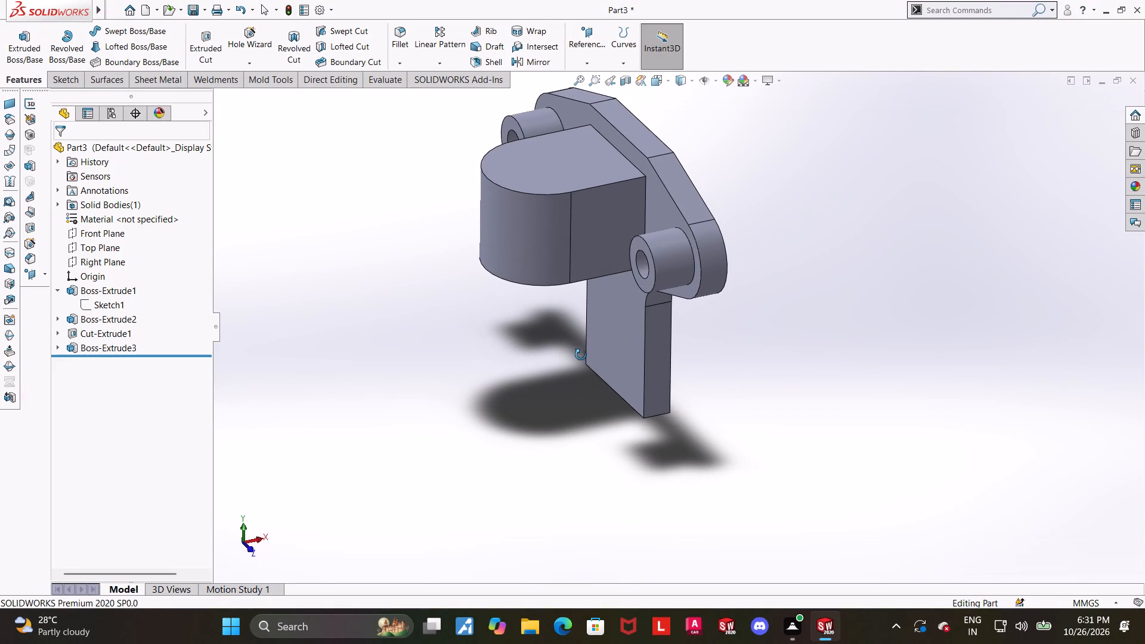
Reopen the lug's sketch and draw a circle about 47 mm in diameter centred on the rounded end's centre point.
left_click(55, 342)
left_click(89, 360)
left_click(95, 326)
left_click(113, 358)
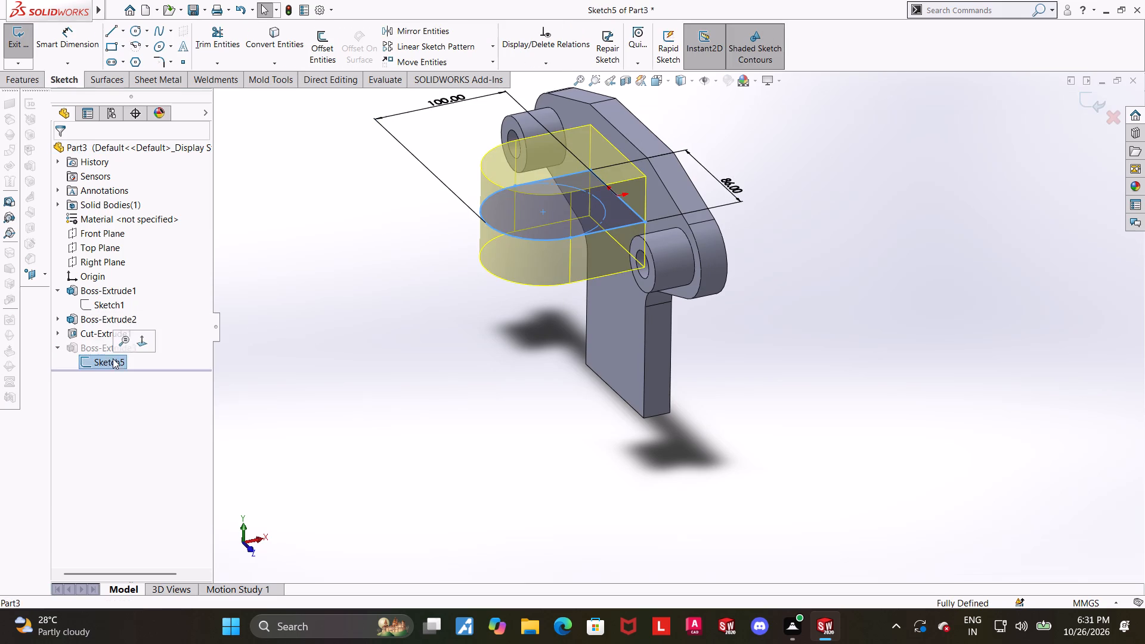
left_click(141, 340)
scroll(774, 380, "down", 3)
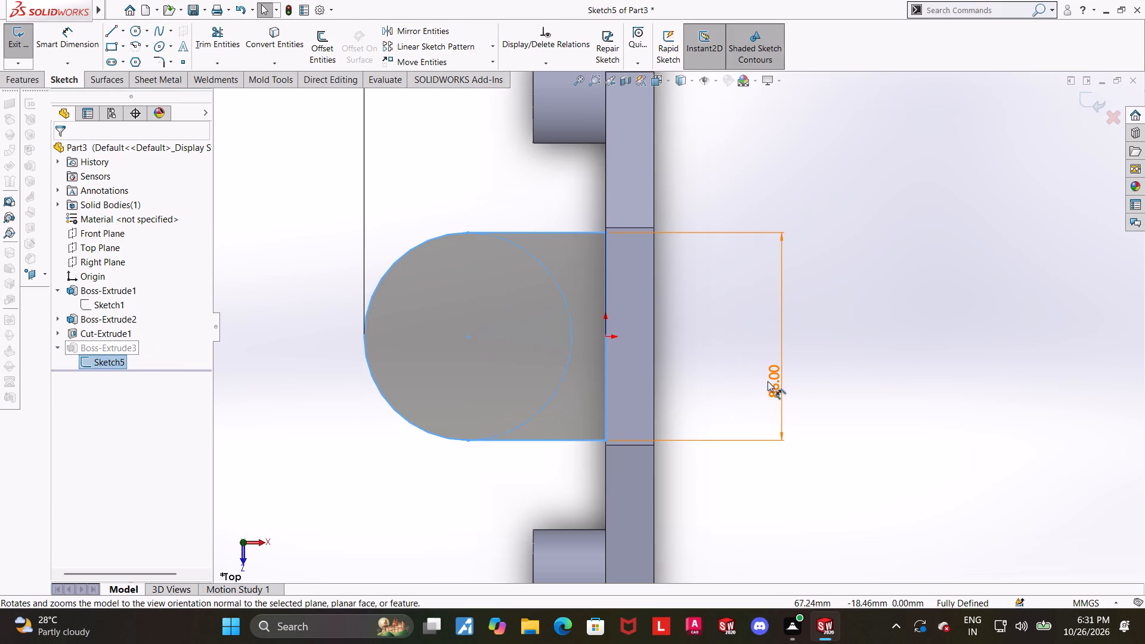
left_click(135, 32)
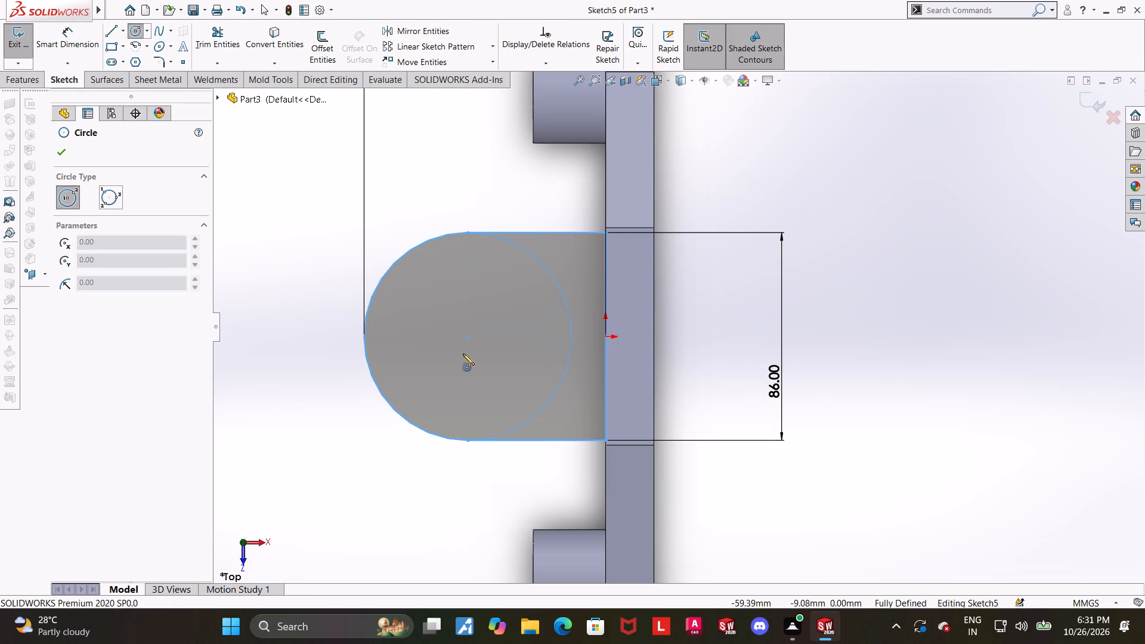
left_click(465, 336)
left_click(518, 309)
key("Escape")
Dimension the new circle's diameter as 50 mm.
left_click(81, 49)
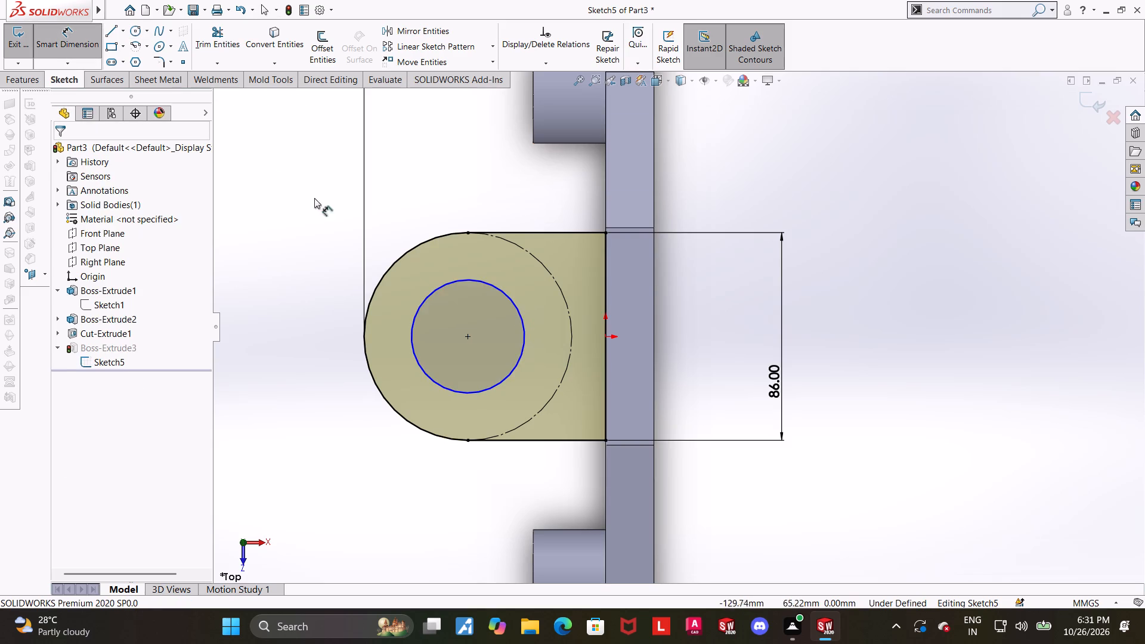
left_click(434, 292)
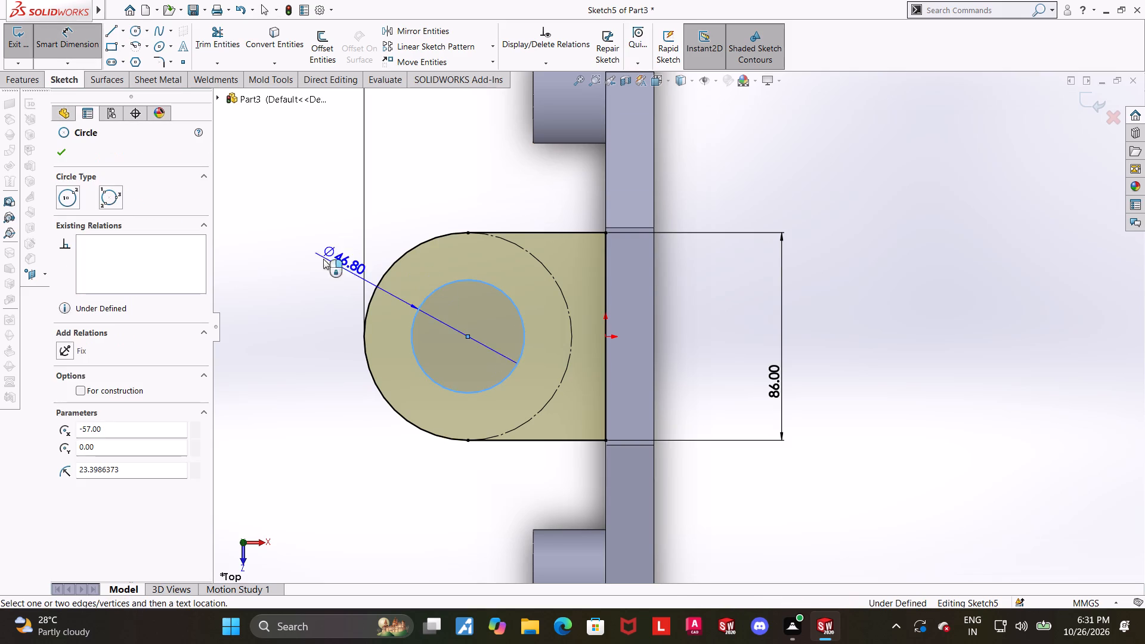
left_click(304, 249)
type("50")
key("Return")
key("Escape")
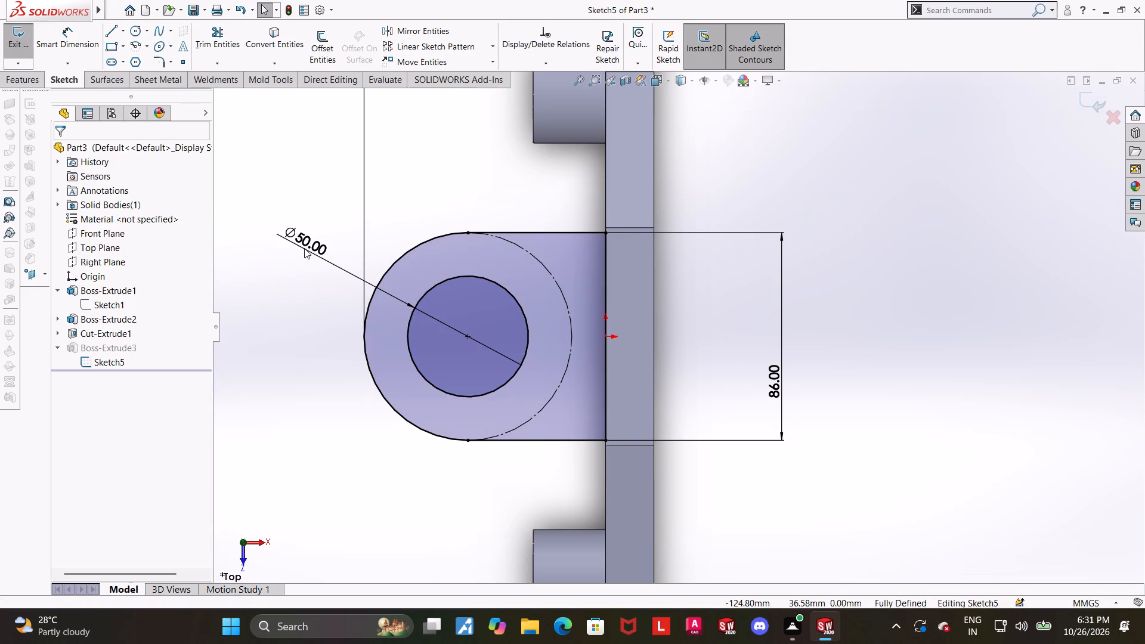
left_click(953, 271)
Exit the edited sketch to rebuild the lug with its vertical through hole, and orbit around the part.
scroll(973, 343, "up", 1)
scroll(971, 352, "down", 1)
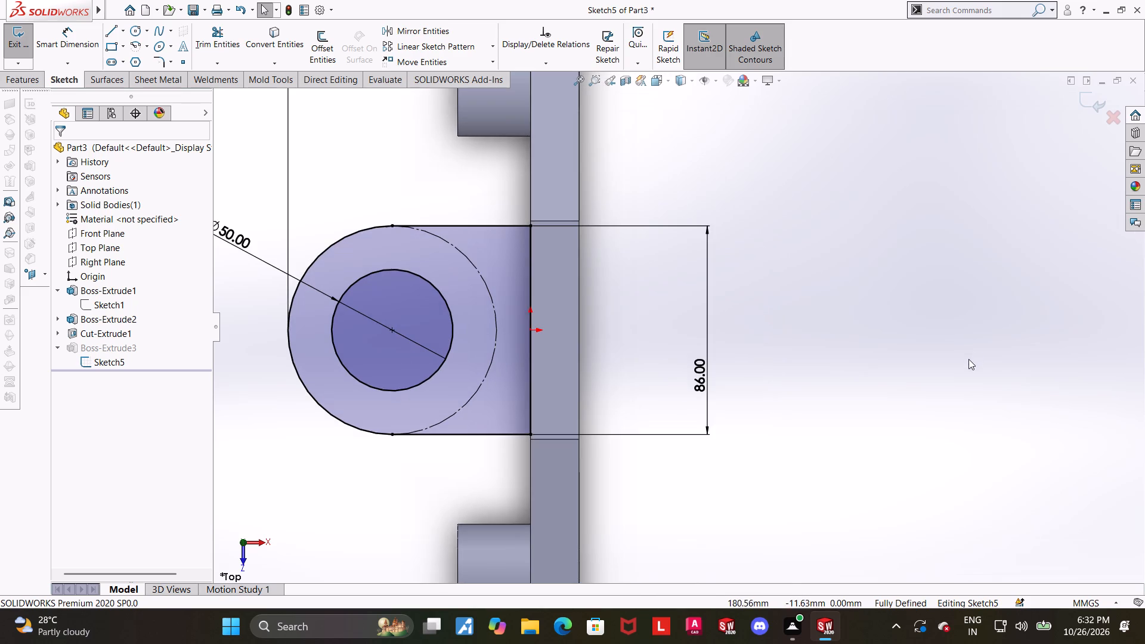
middle_click_drag(968, 359, 965, 271)
scroll(889, 324, "up", 3)
scroll(461, 382, "down", 3)
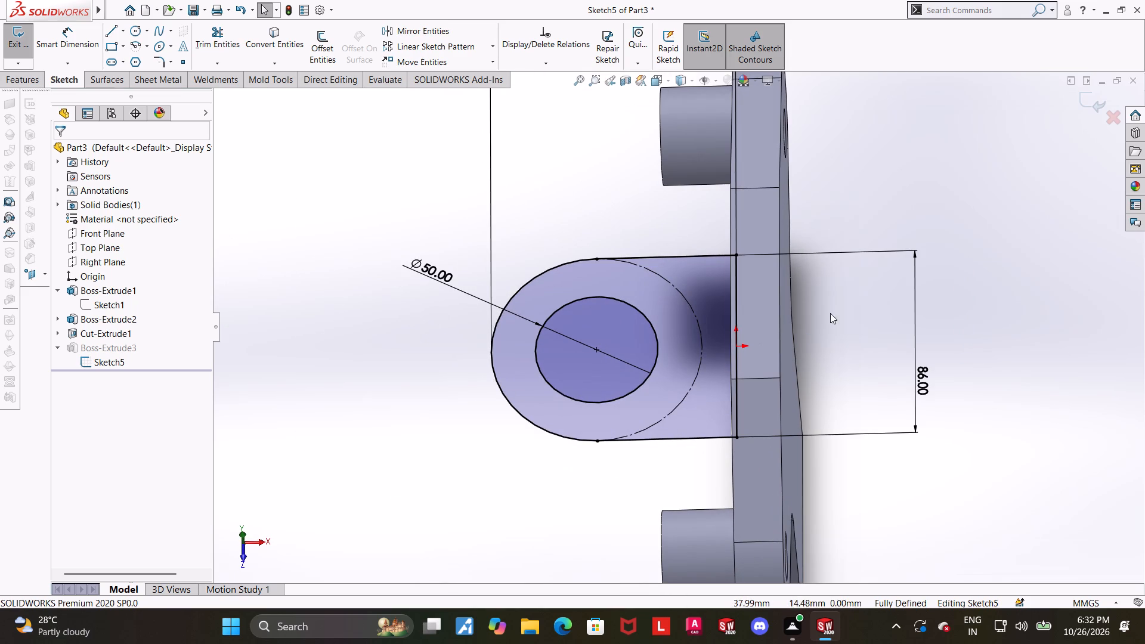
left_click(1087, 97)
scroll(978, 244, "up", 2)
middle_click_drag(873, 417, 883, 376)
middle_click_drag(878, 410, 894, 333)
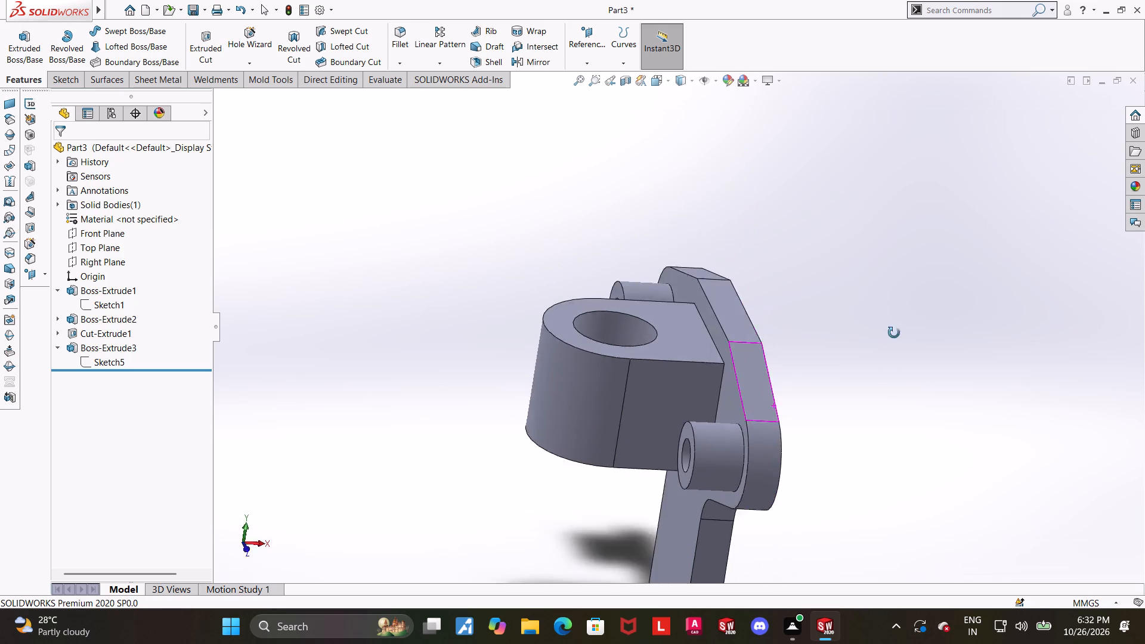
Examine the plate, bosses and holed lug from several angles and in the Left view.
middle_click_drag(894, 333, 918, 379)
key("Escape")
scroll(821, 448, "up", 2)
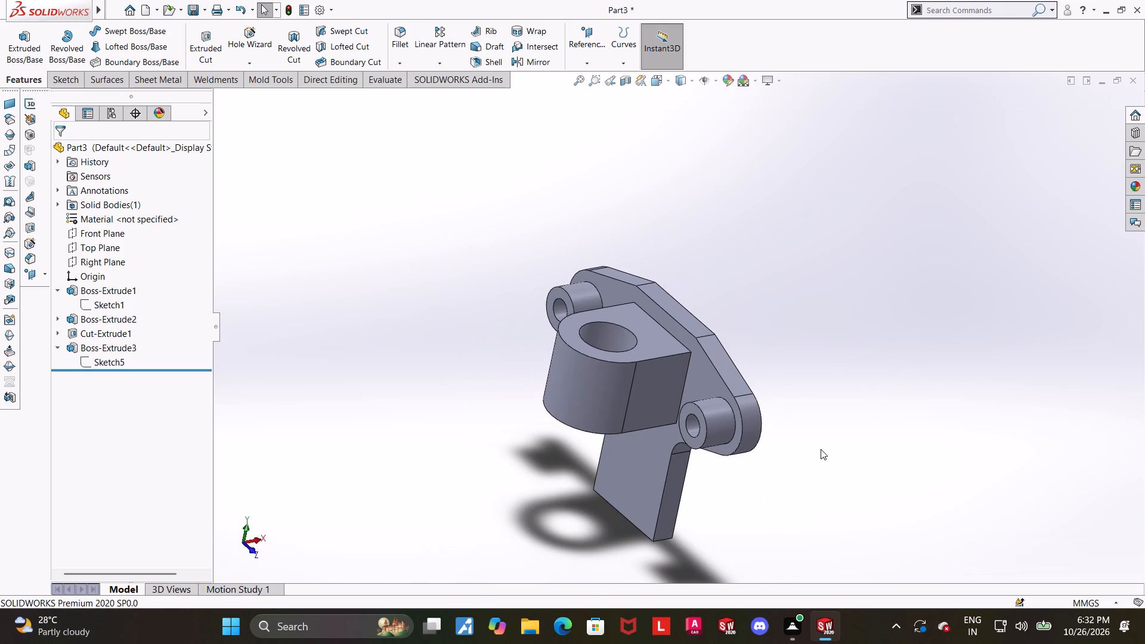
scroll(821, 449, "up", 1)
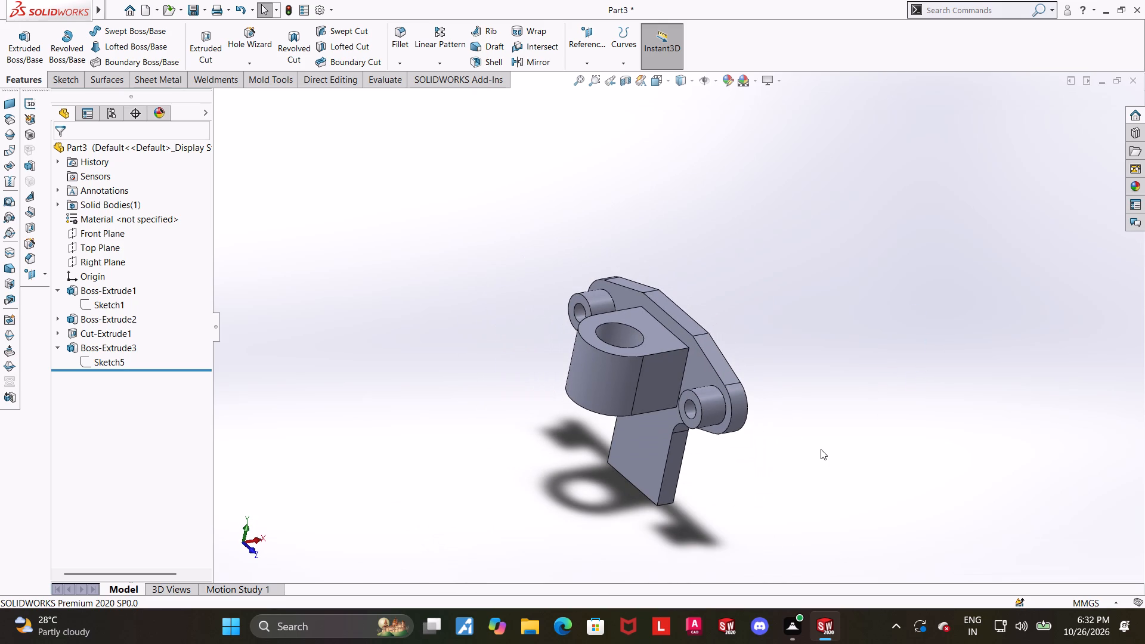
scroll(821, 449, "up", 1)
middle_click_drag(710, 453, 738, 447)
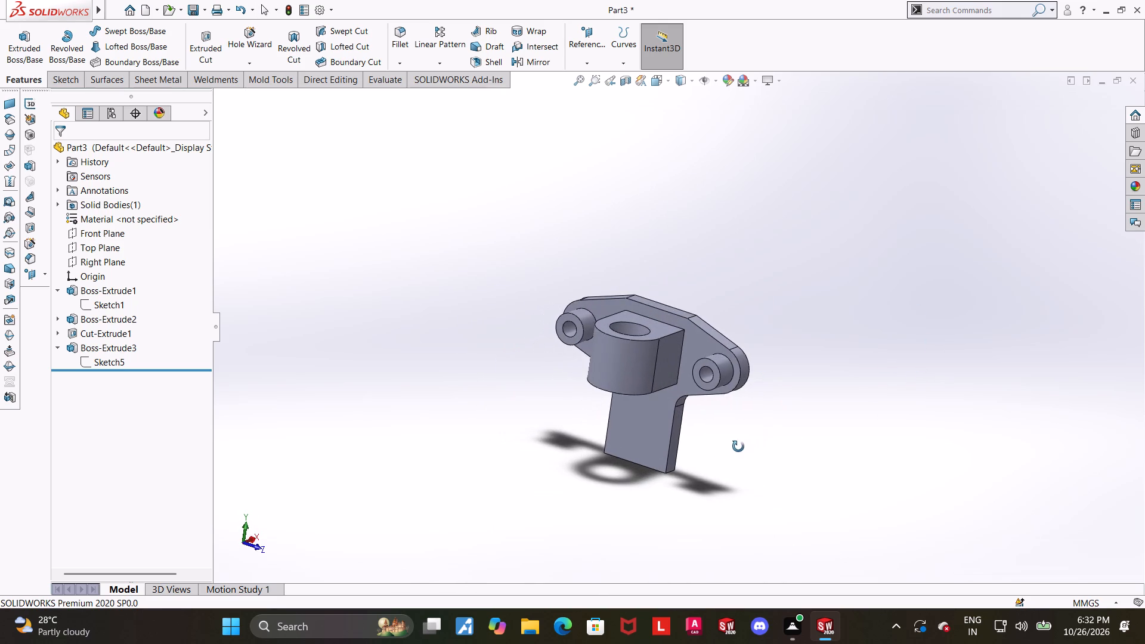
middle_click_drag(738, 447, 756, 423)
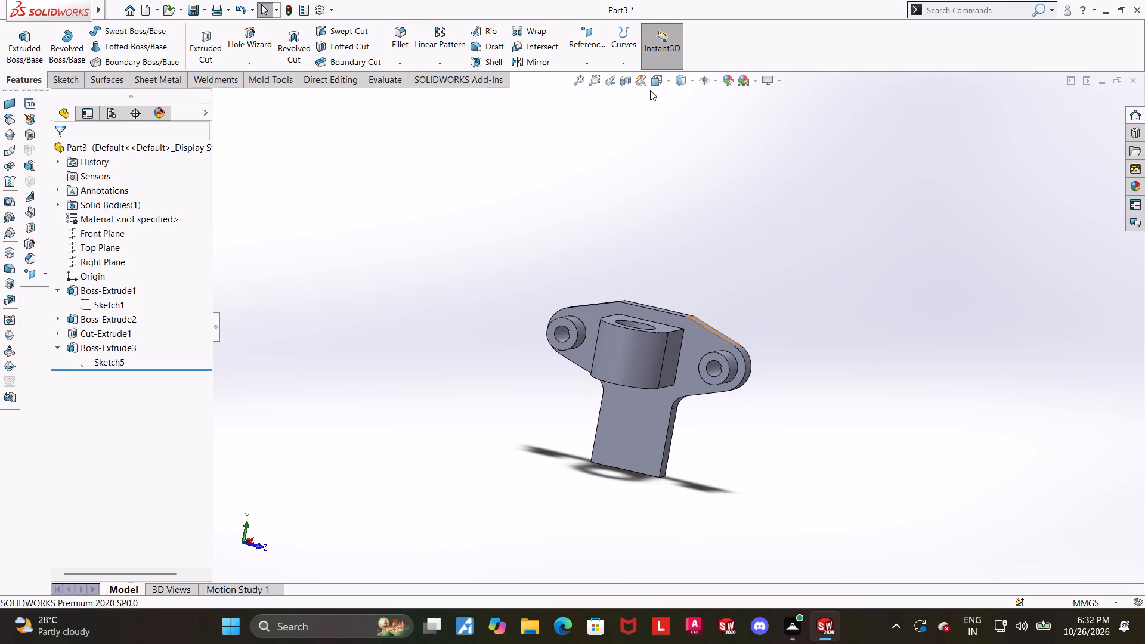
left_click(660, 82)
left_click(522, 392)
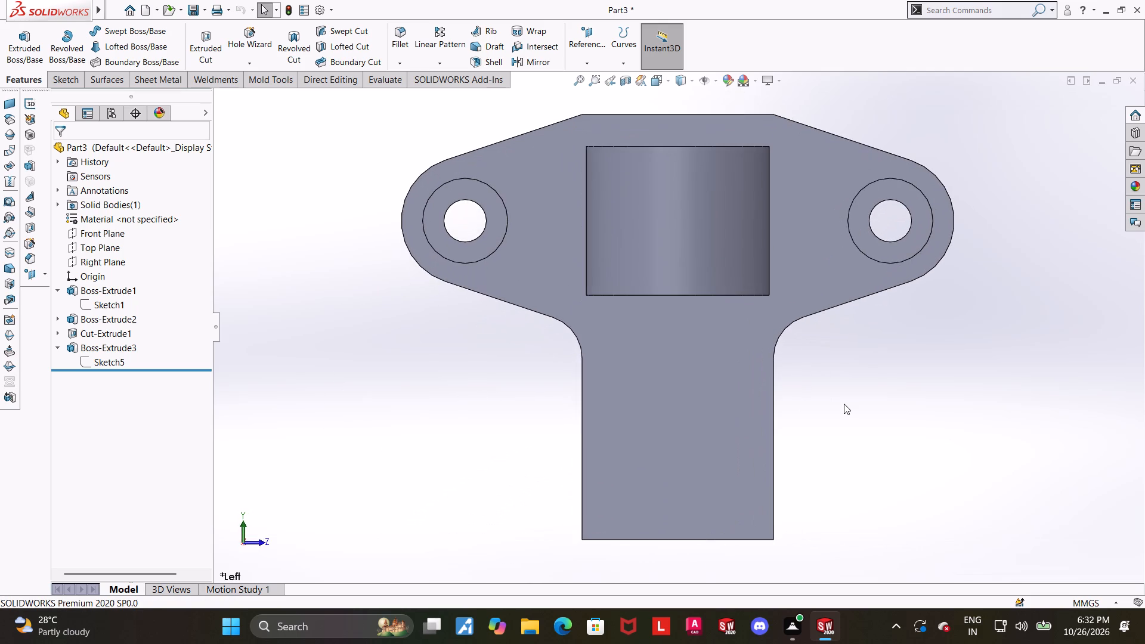
scroll(844, 404, "up", 1)
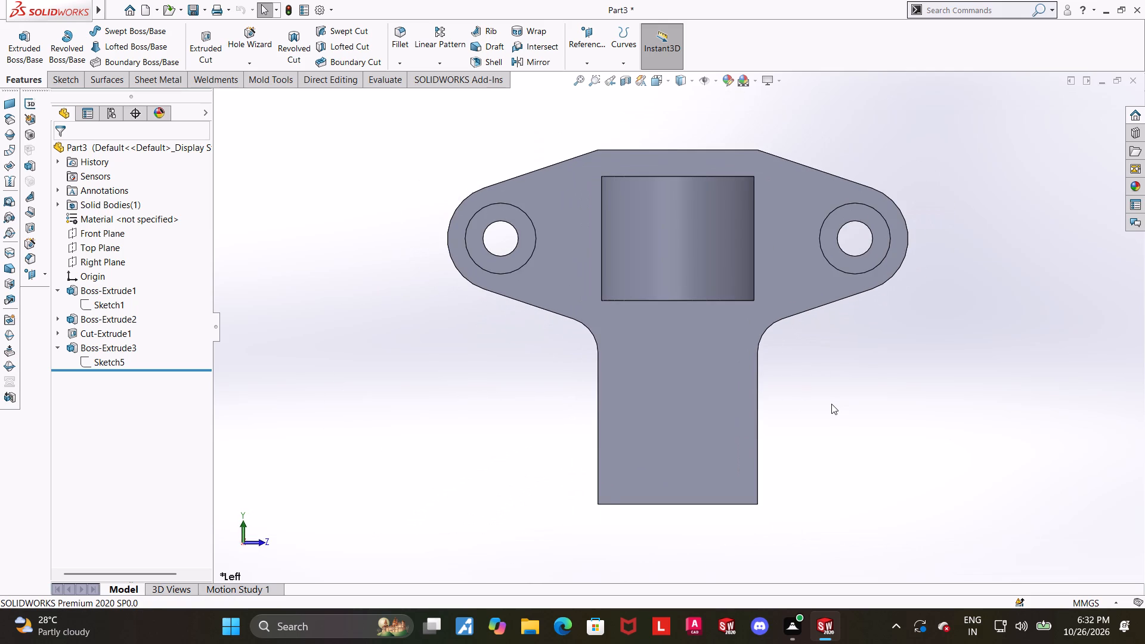
scroll(831, 413, "up", 1)
left_click(858, 387)
scroll(858, 387, "up", 1)
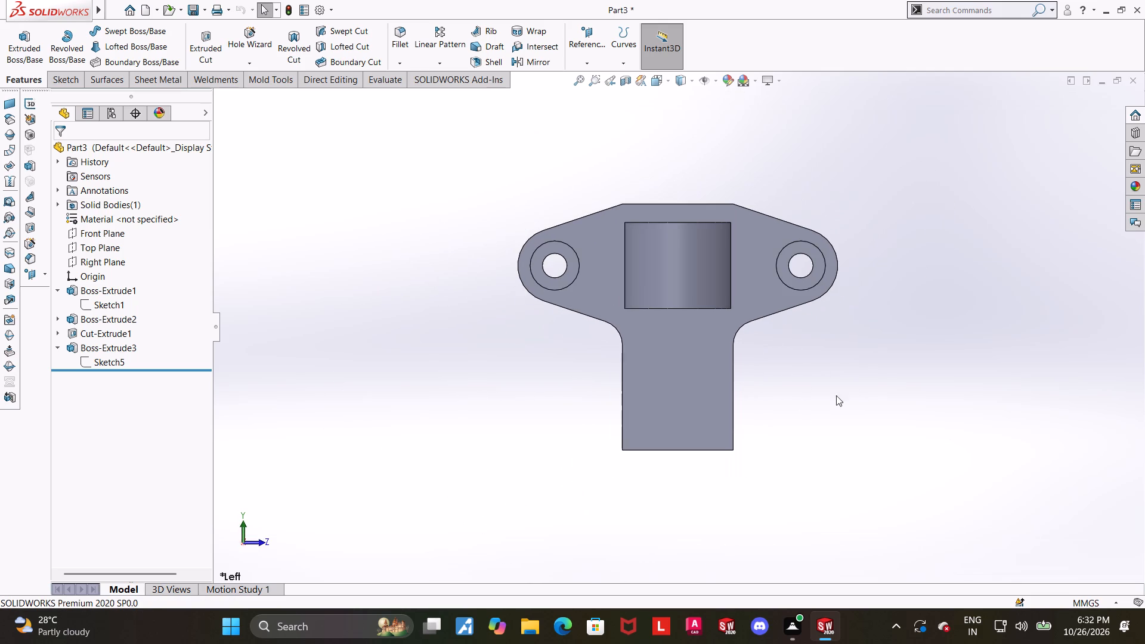
middle_click_drag(791, 424, 785, 457)
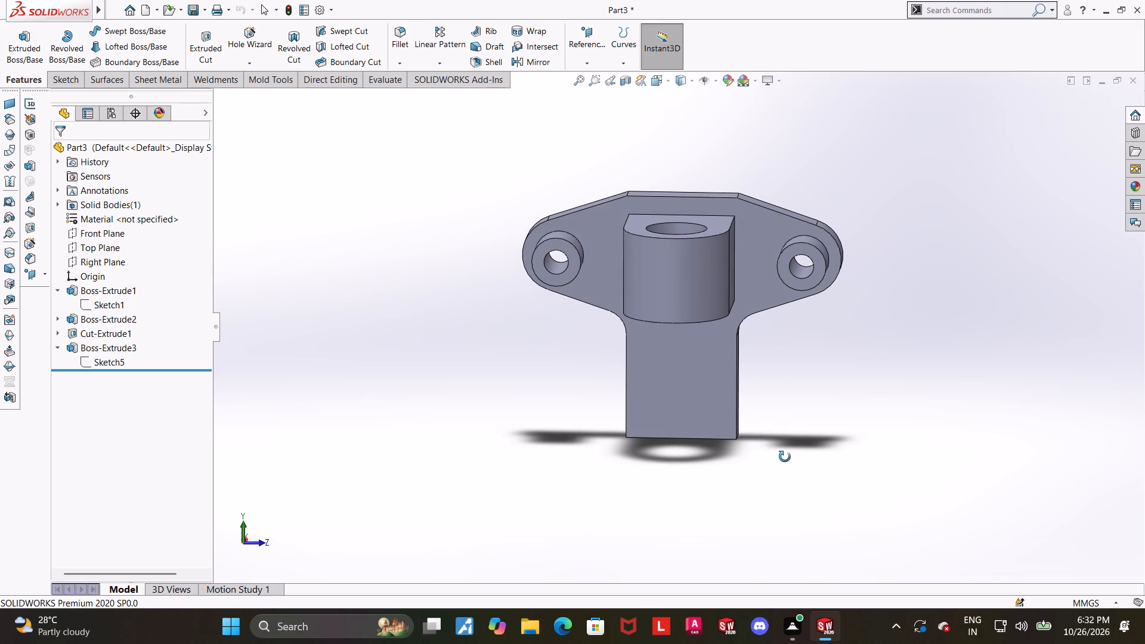
middle_click_drag(785, 457, 776, 443)
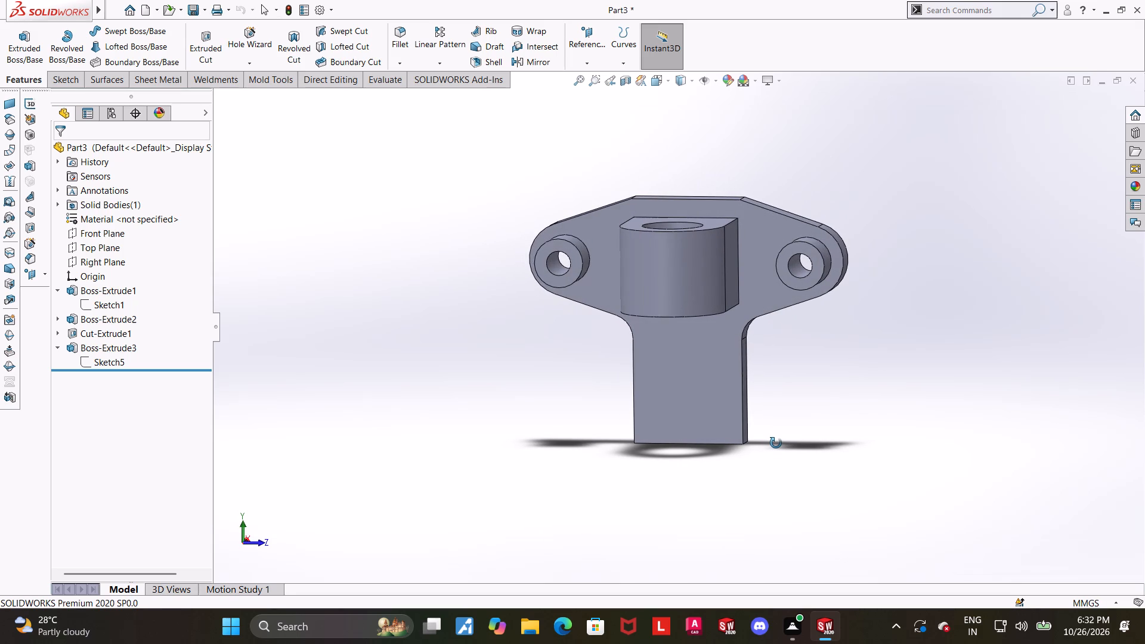
middle_click_drag(776, 443, 777, 443)
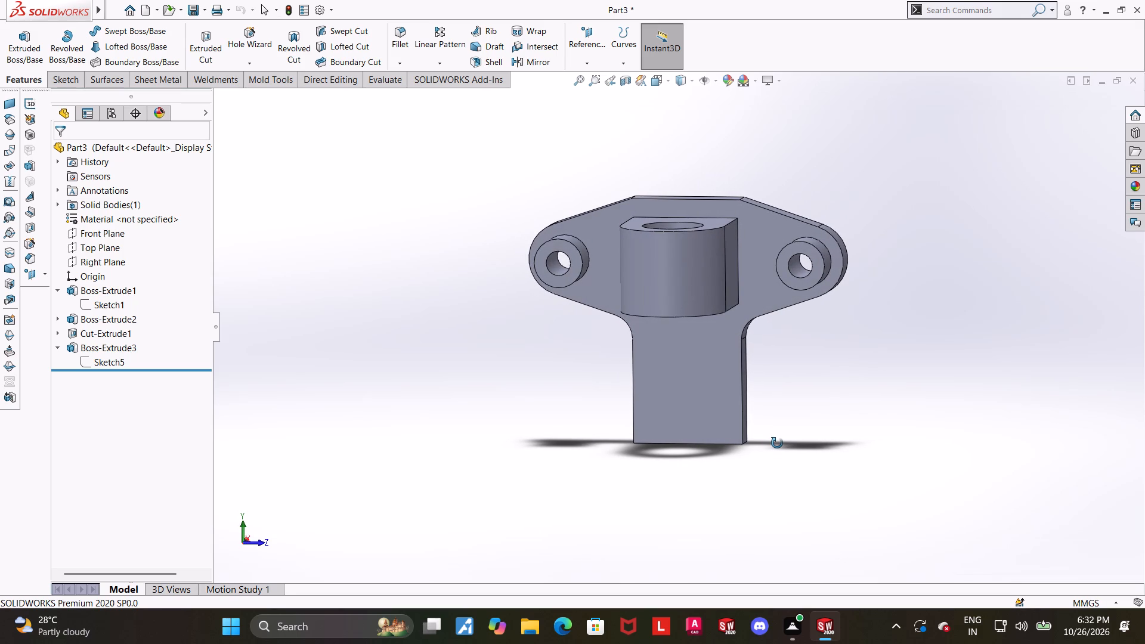
middle_click_drag(777, 443, 780, 443)
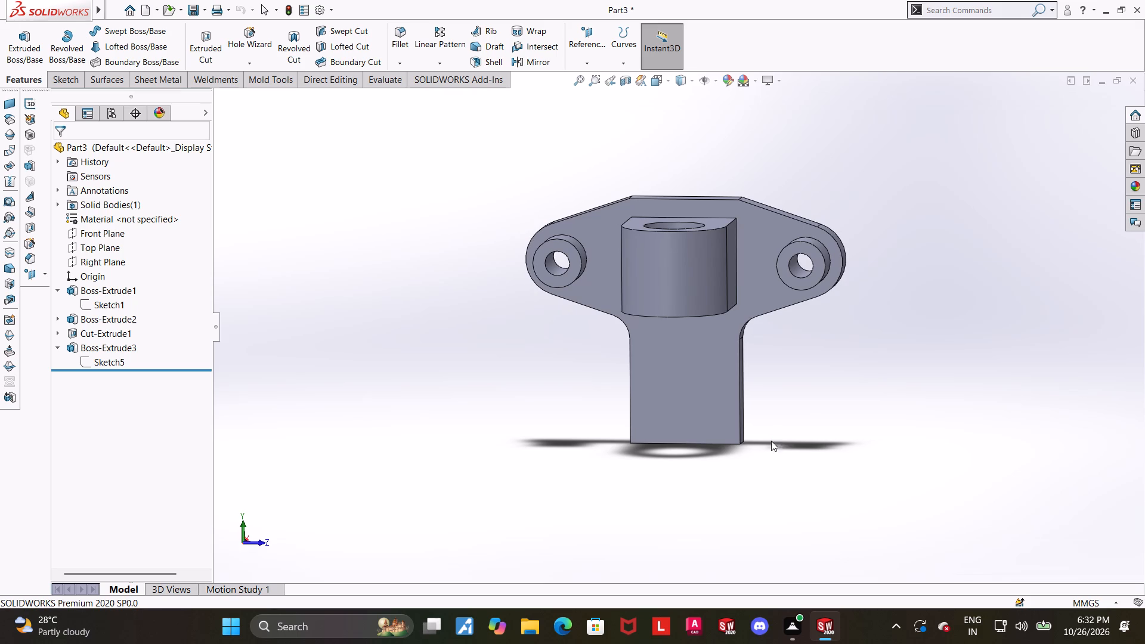
middle_click_drag(766, 438, 765, 429)
Start a sketch on the bottom end face of the plate's stem and orient the view to Bottom.
middle_click_drag(755, 466, 763, 386)
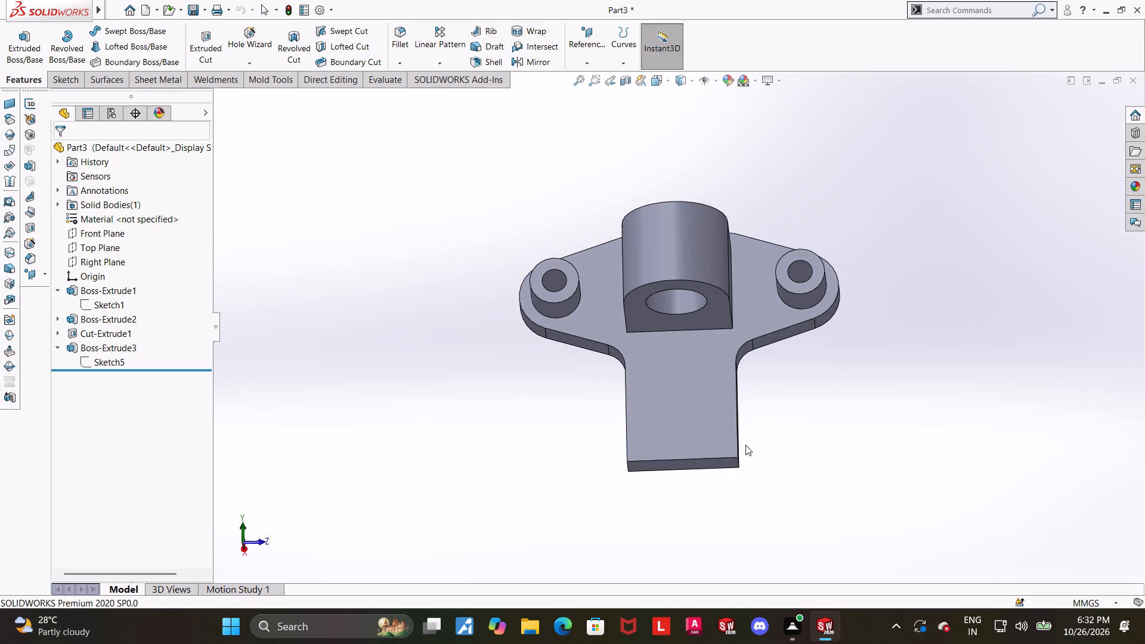
left_click(709, 465)
left_click(756, 429)
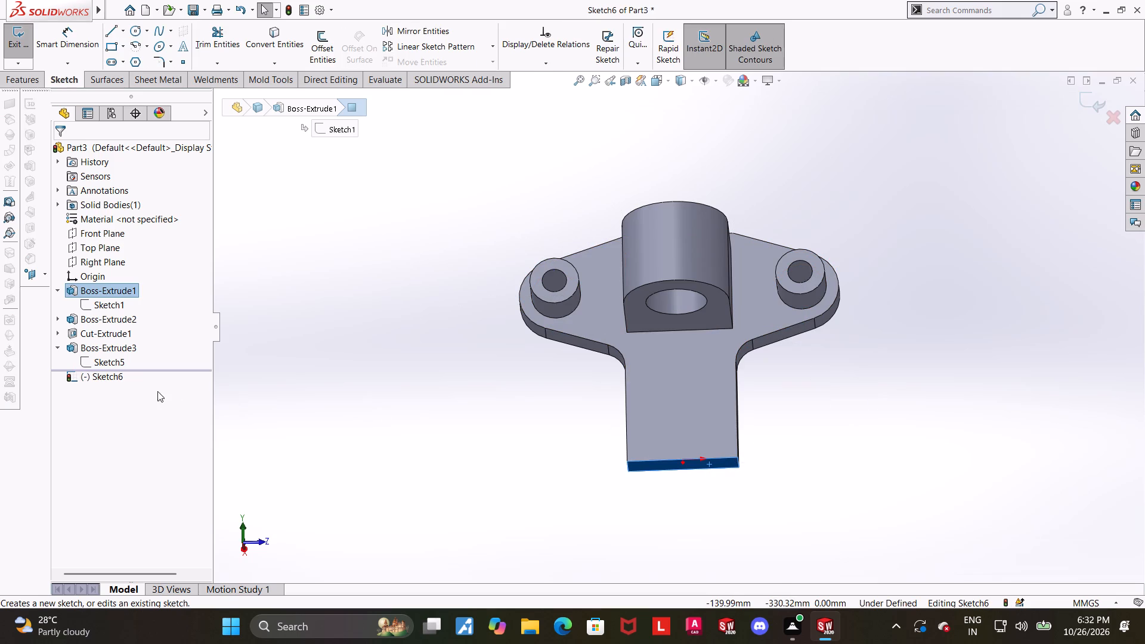
left_click(124, 378)
left_click(149, 369)
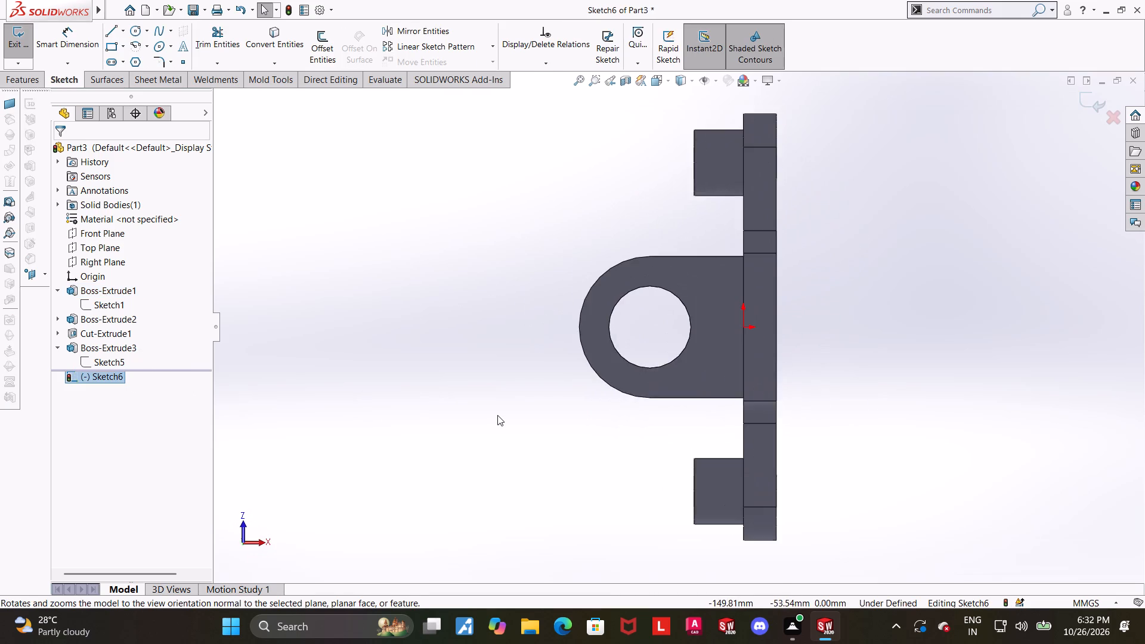
scroll(497, 415, "up", 2)
scroll(798, 394, "up", 2)
scroll(795, 354, "down", 2)
middle_click_drag(791, 354, 840, 363)
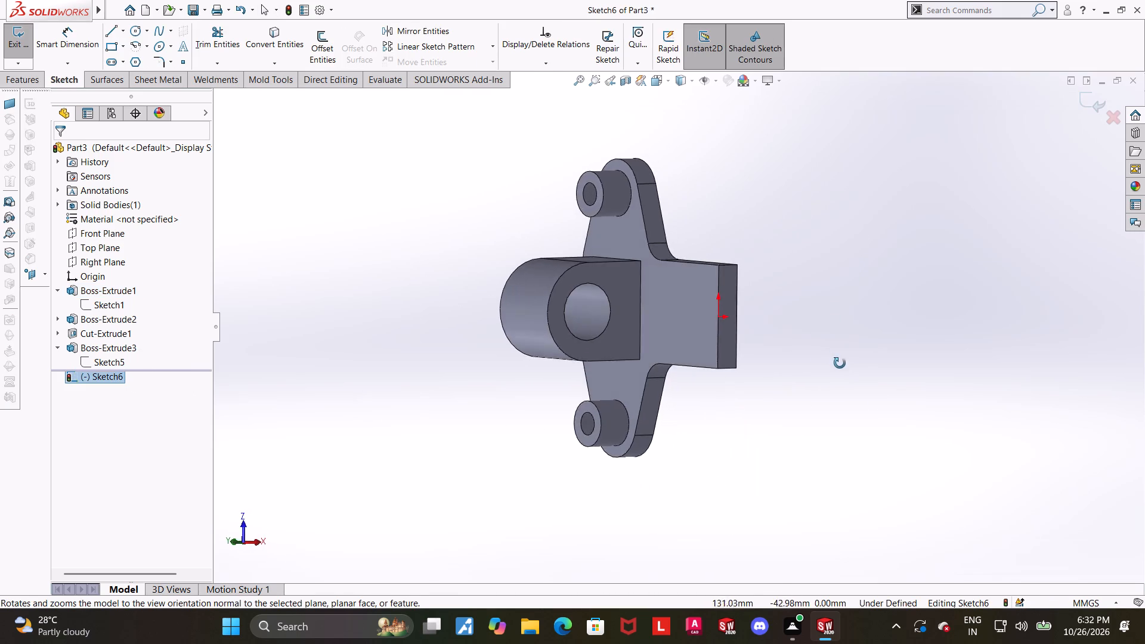
middle_click_drag(840, 363, 785, 349)
left_click(664, 78)
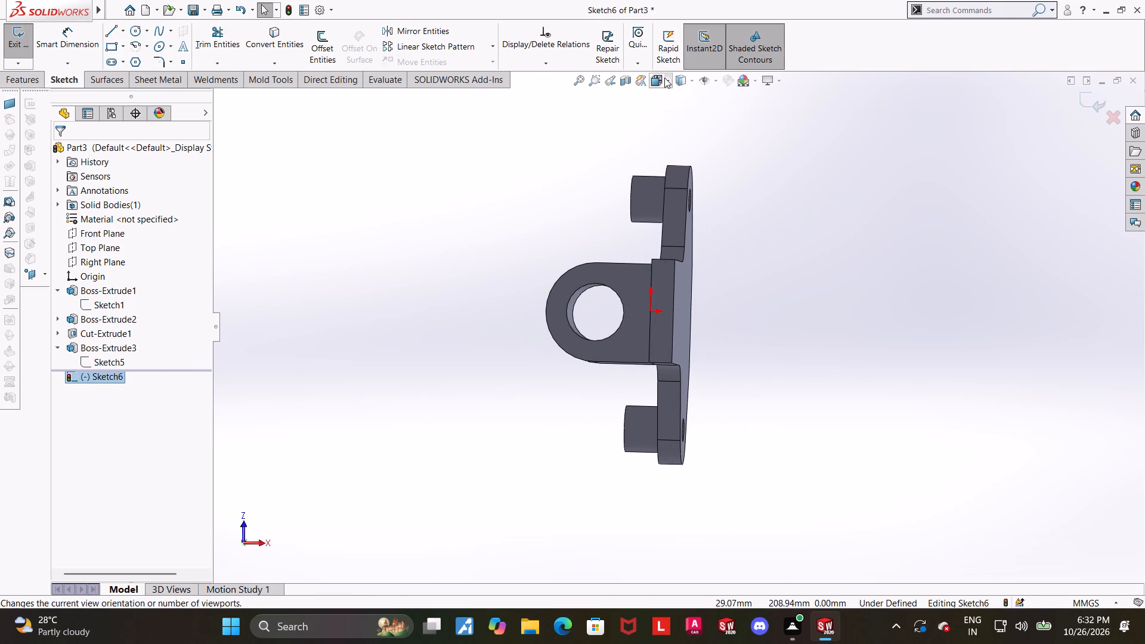
left_click(549, 361)
scroll(659, 380, "up", 2)
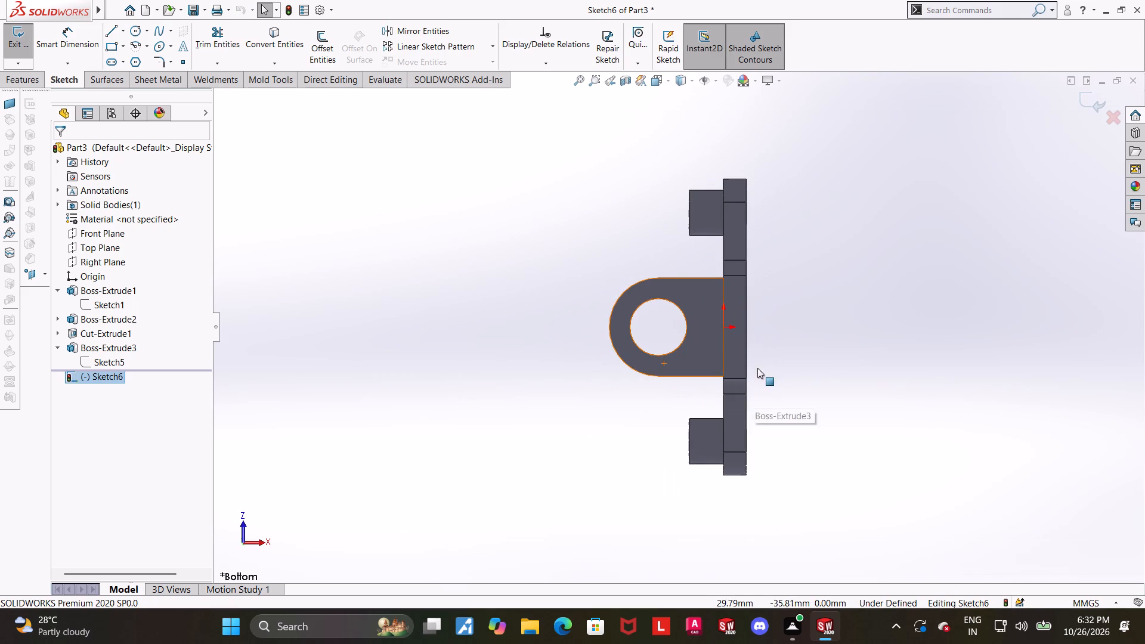
scroll(804, 366, "down", 1)
Draw a closed stepped line profile around the lug from the back edge's midpoint, with outer lines about 62 mm and a front line about 113 mm long.
left_click(113, 33)
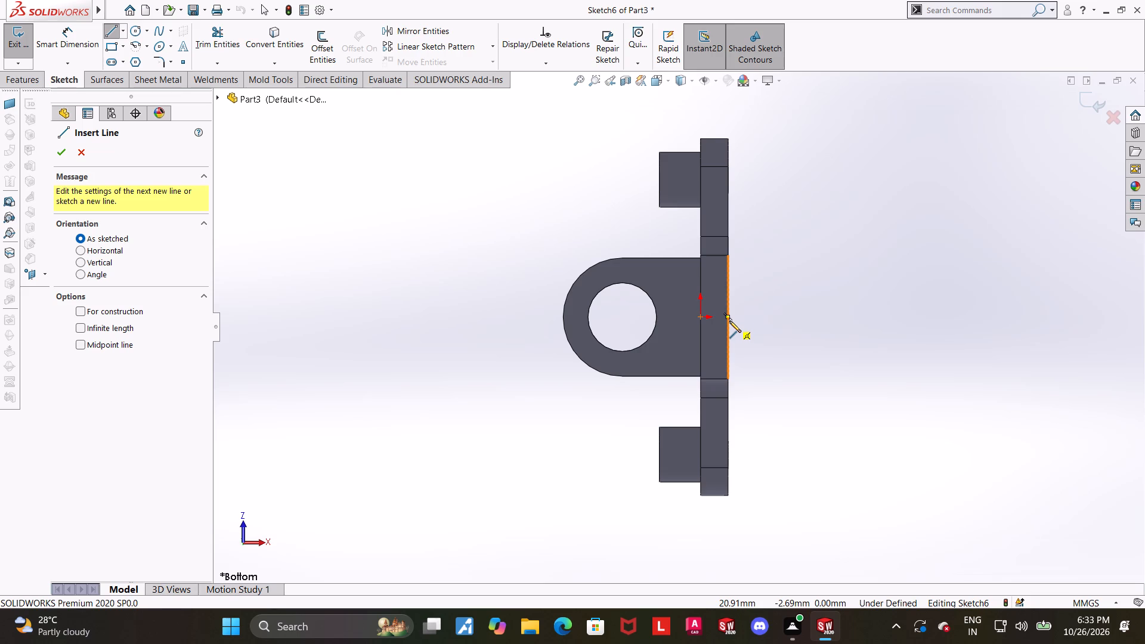
left_click(729, 317)
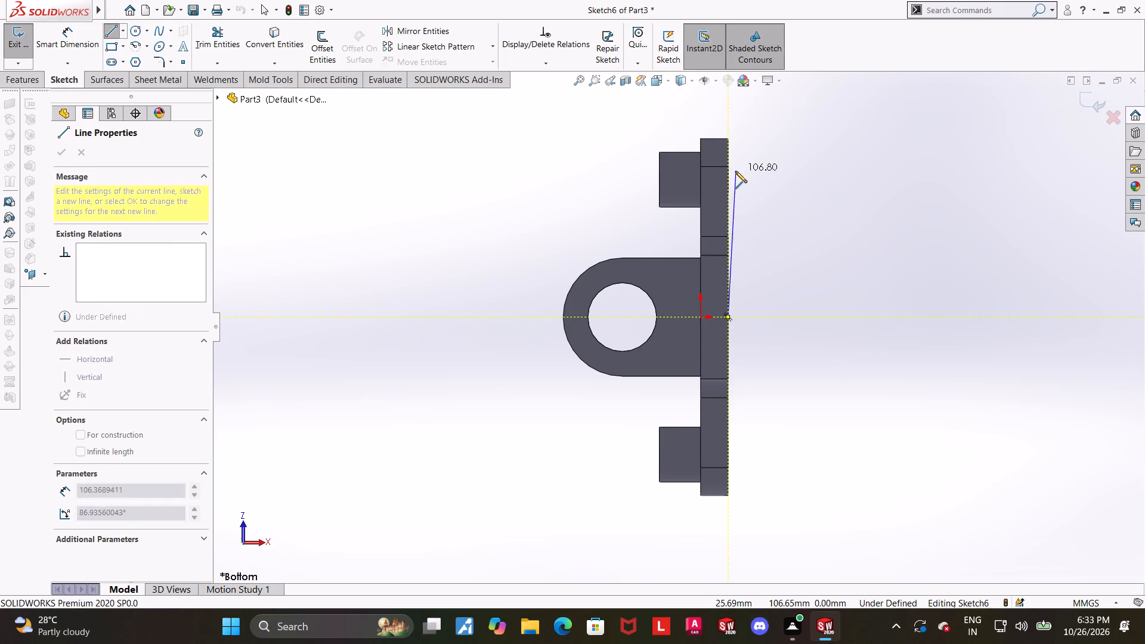
left_click(729, 174)
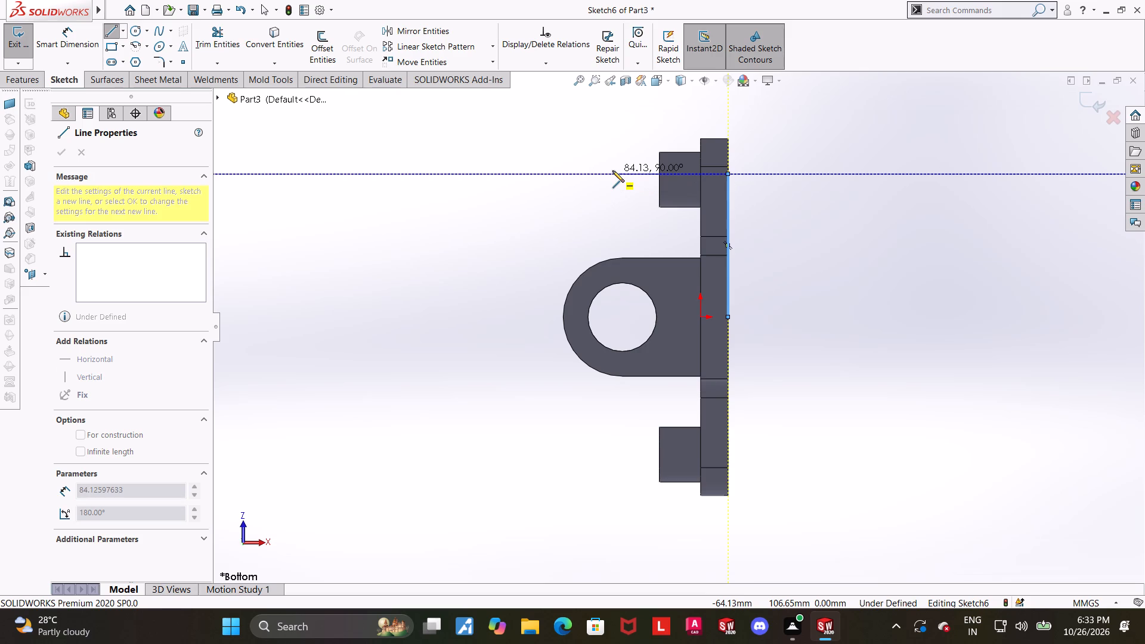
left_click(643, 172)
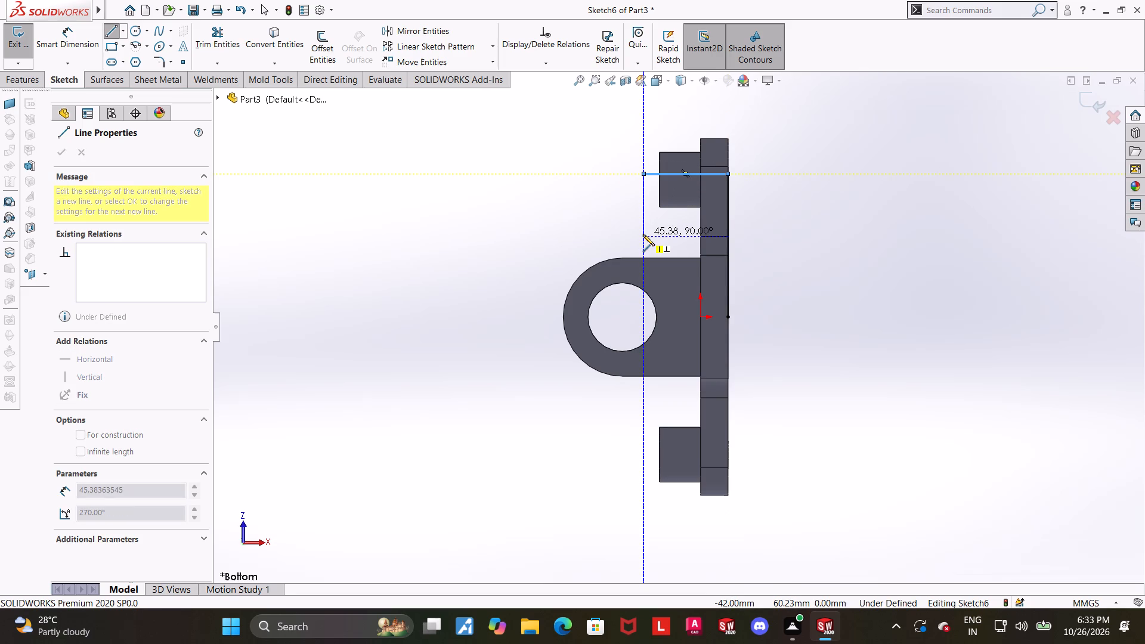
left_click(643, 234)
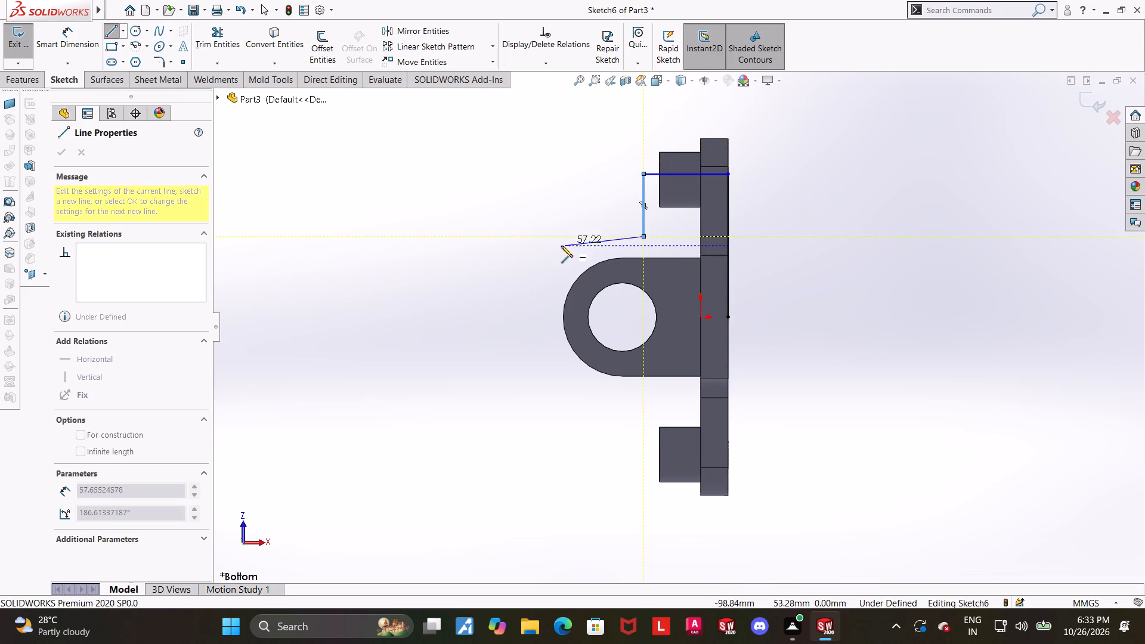
left_click(526, 239)
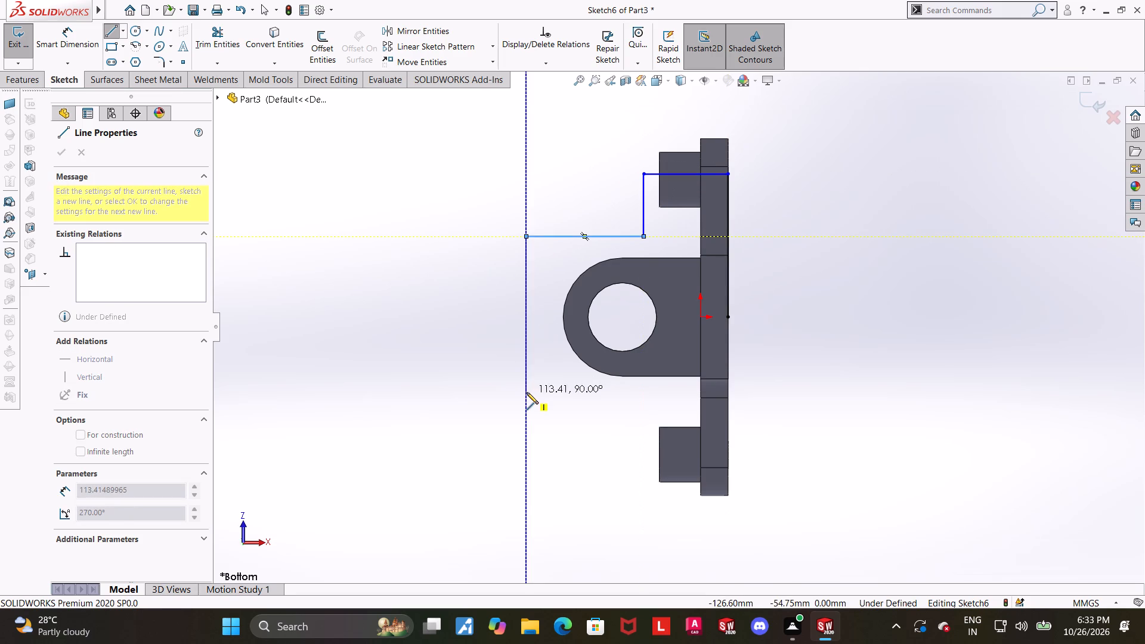
left_click(527, 392)
left_click(645, 393)
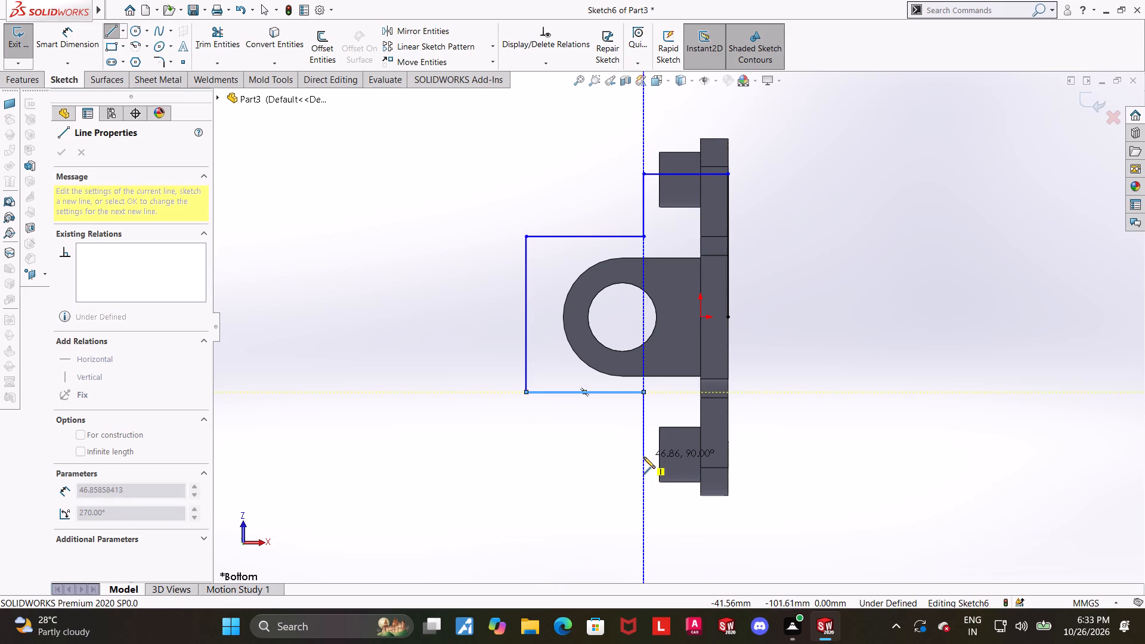
left_click(643, 457)
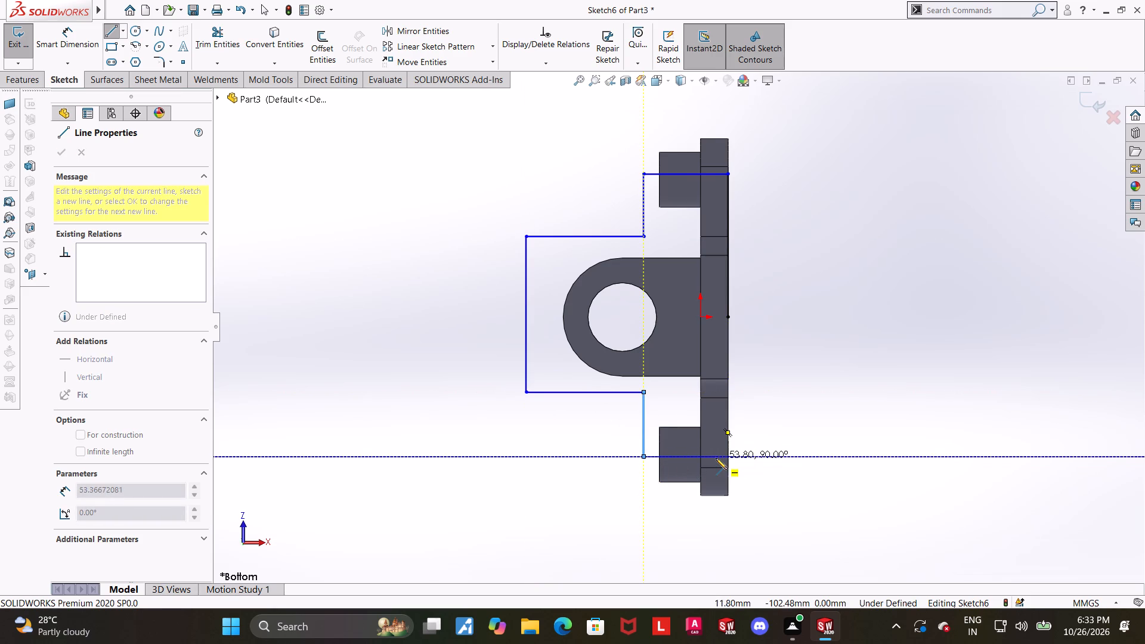
left_click(729, 457)
left_click(728, 318)
key("Escape")
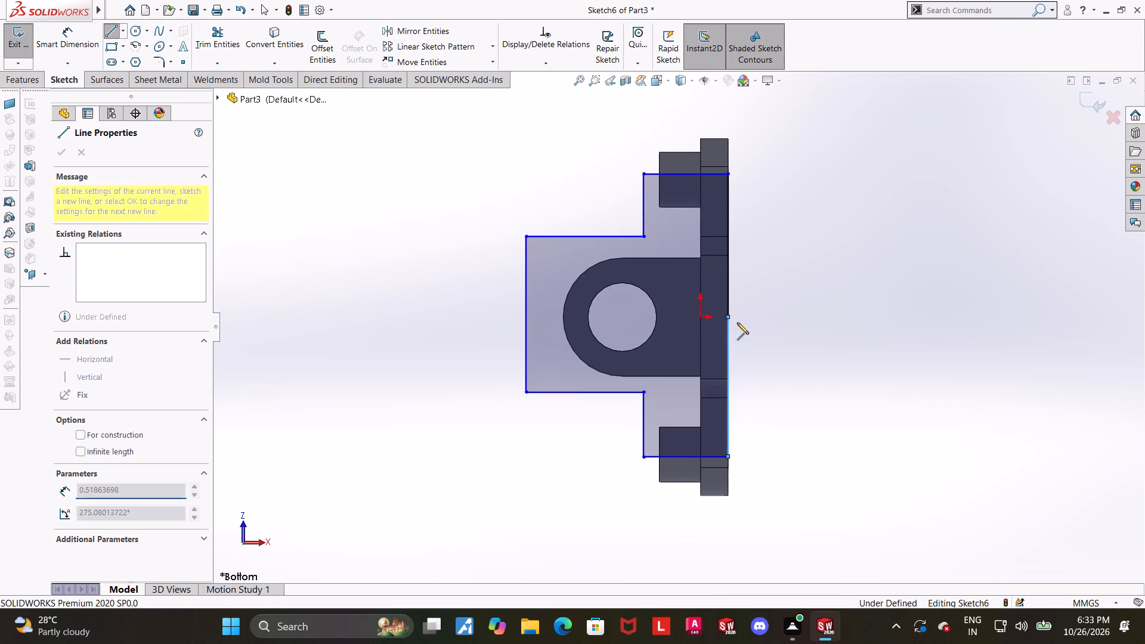
key("Escape")
key("Escape")
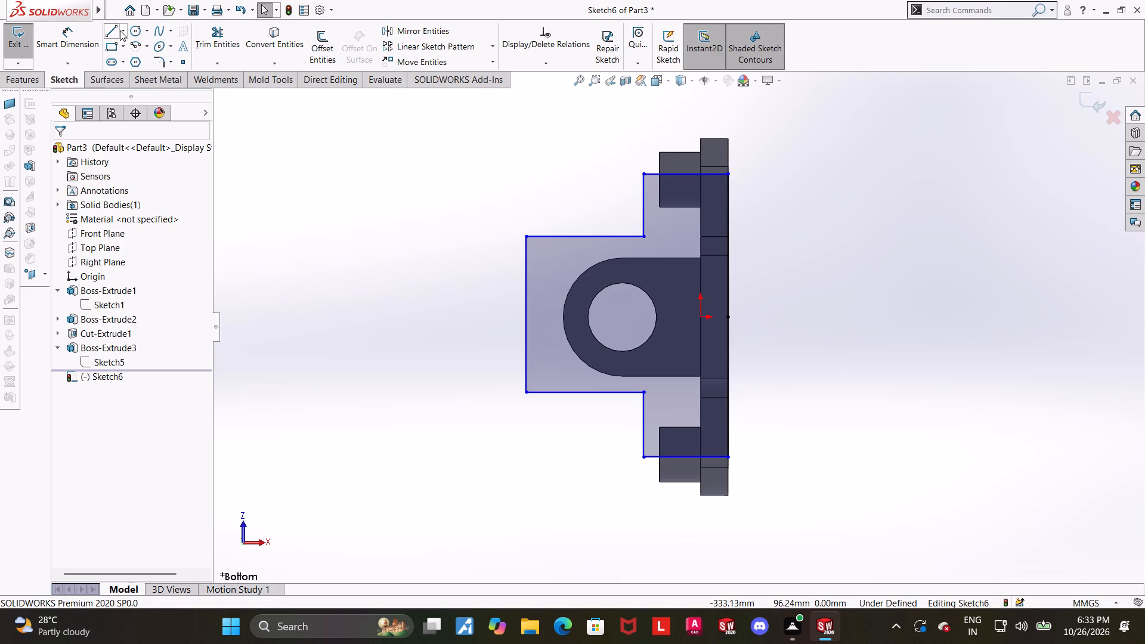
Draw a horizontal centerline about 22 mm long from the origin towards the lug's hole.
left_click(121, 32)
left_click(122, 59)
left_click(701, 318)
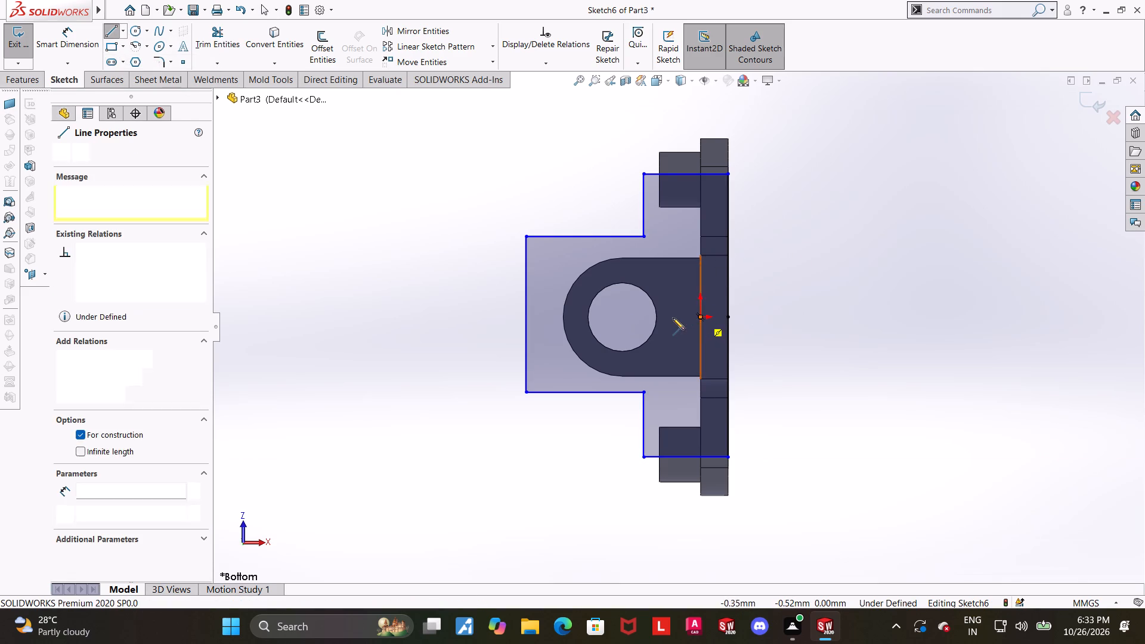
left_click(671, 318)
key("Escape")
key("Escape")
Make the profile's two outermost horizontal lines symmetric about the centerline.
left_click(700, 176)
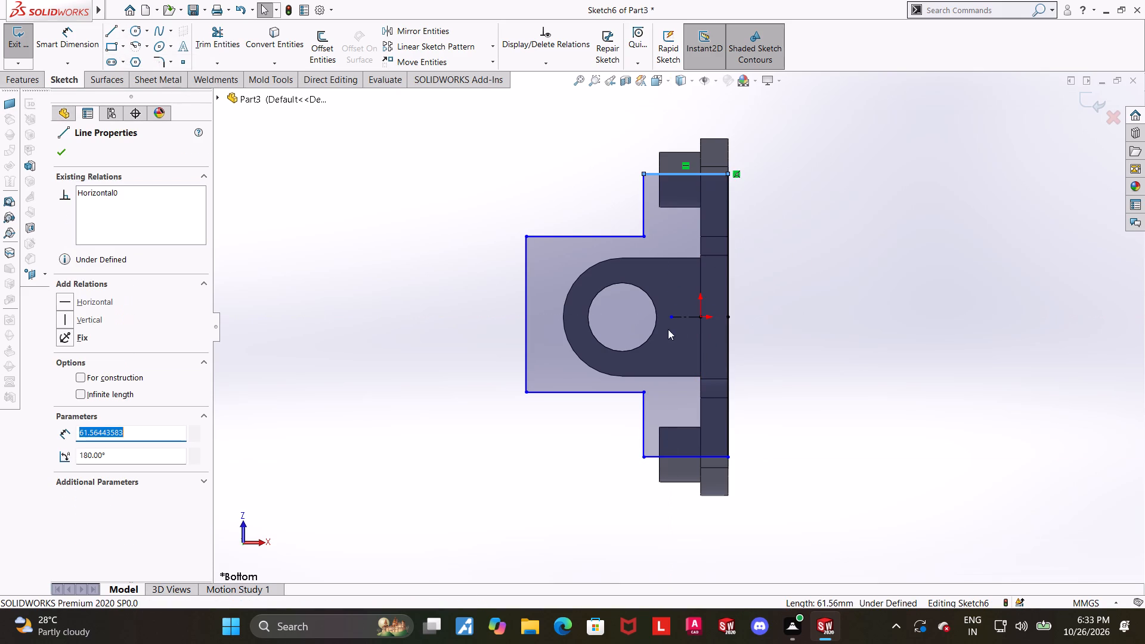
left_click(684, 319, "ctrl")
left_click(674, 454, "ctrl")
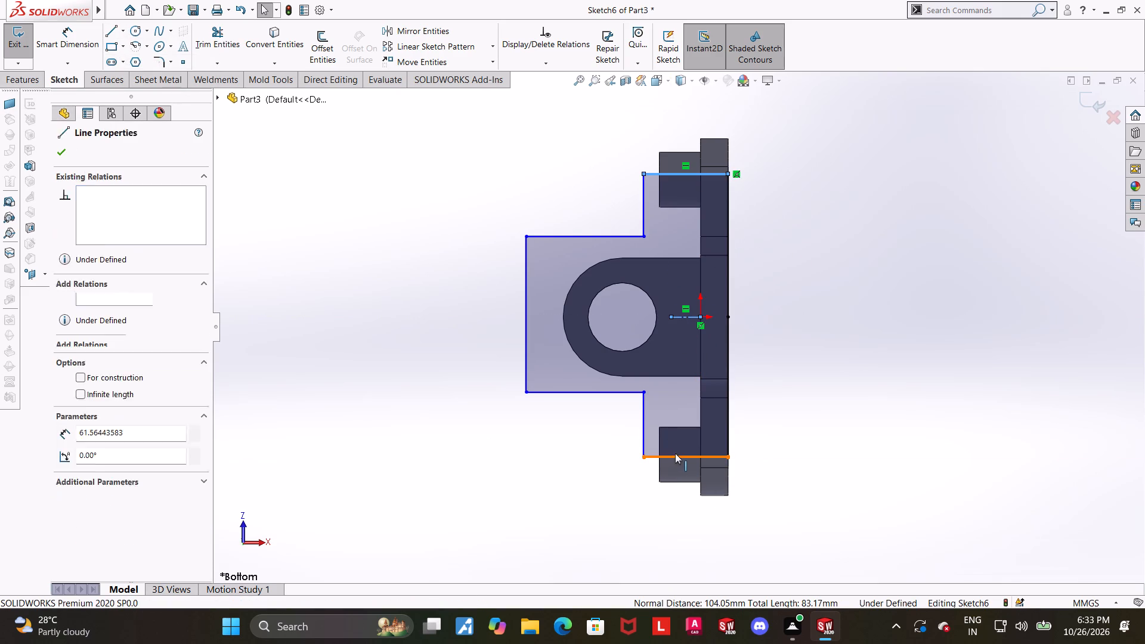
left_click(65, 466)
left_click(856, 380)
Dimension the distance between the profile's two outermost horizontal lines as 160 mm.
scroll(853, 376, "up", 1)
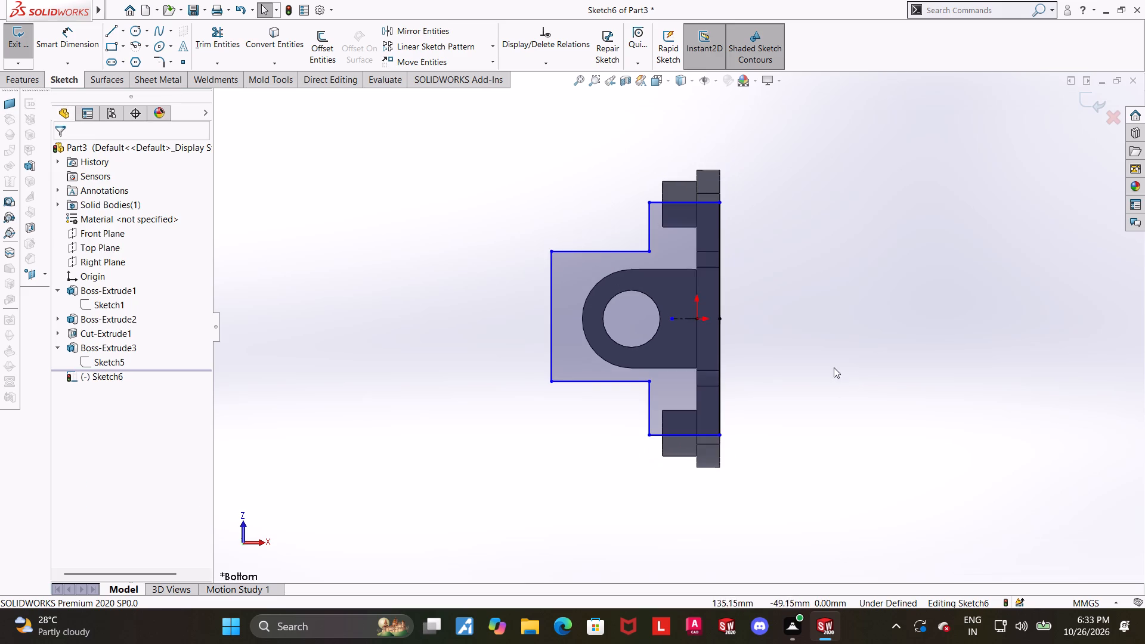
scroll(763, 324, "down", 1)
left_click(69, 38)
scroll(571, 299, "up", 1)
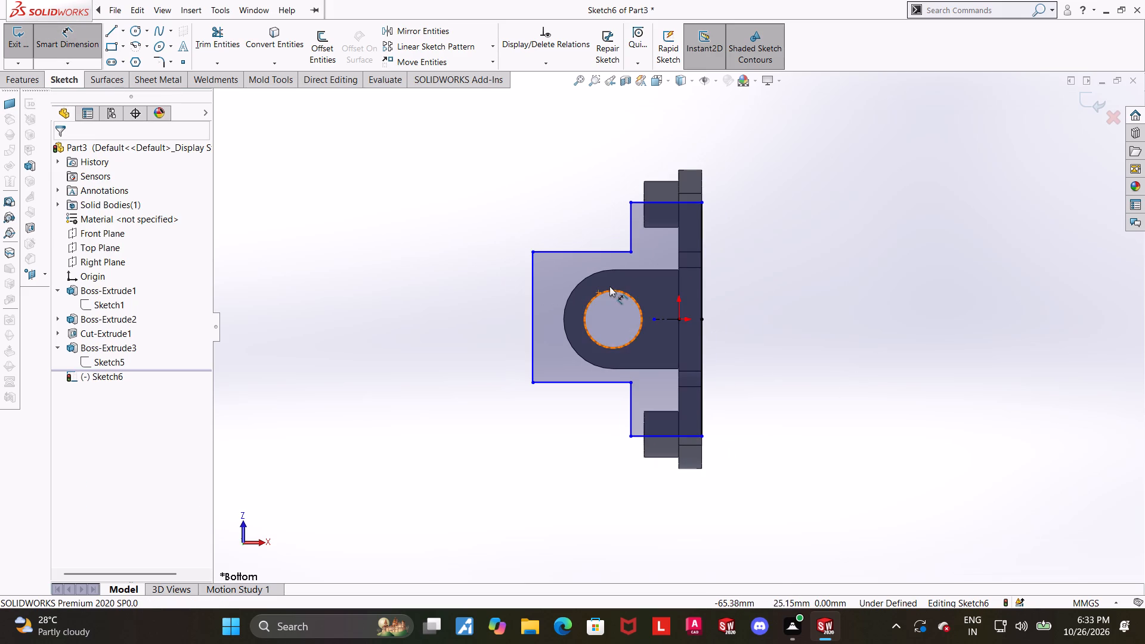
scroll(621, 296, "up", 1)
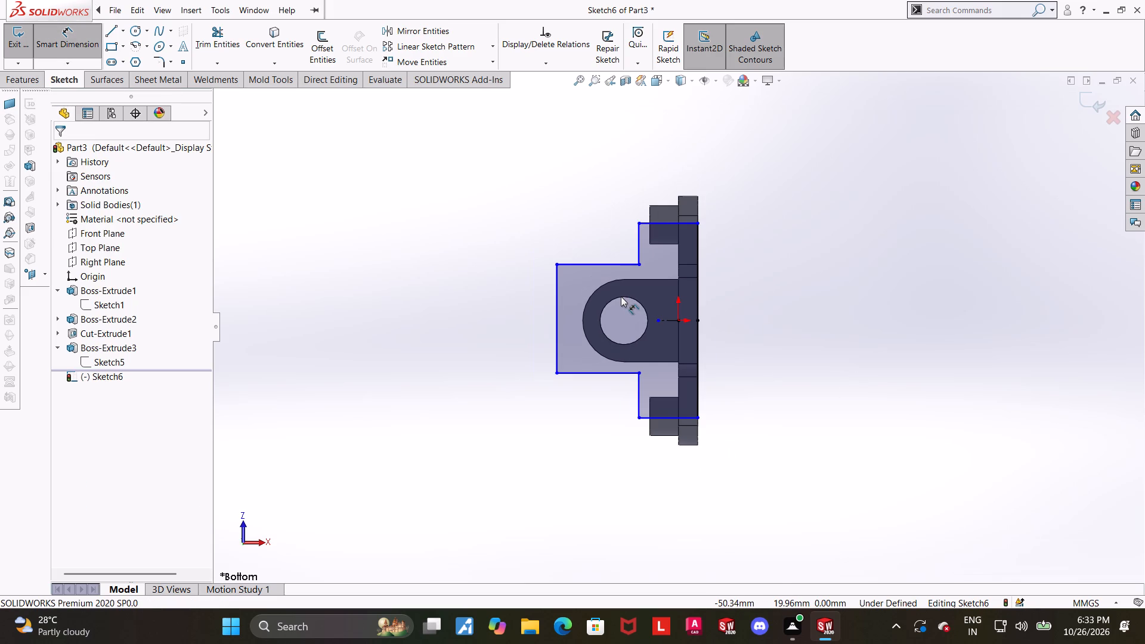
left_click(676, 224)
left_click(669, 416)
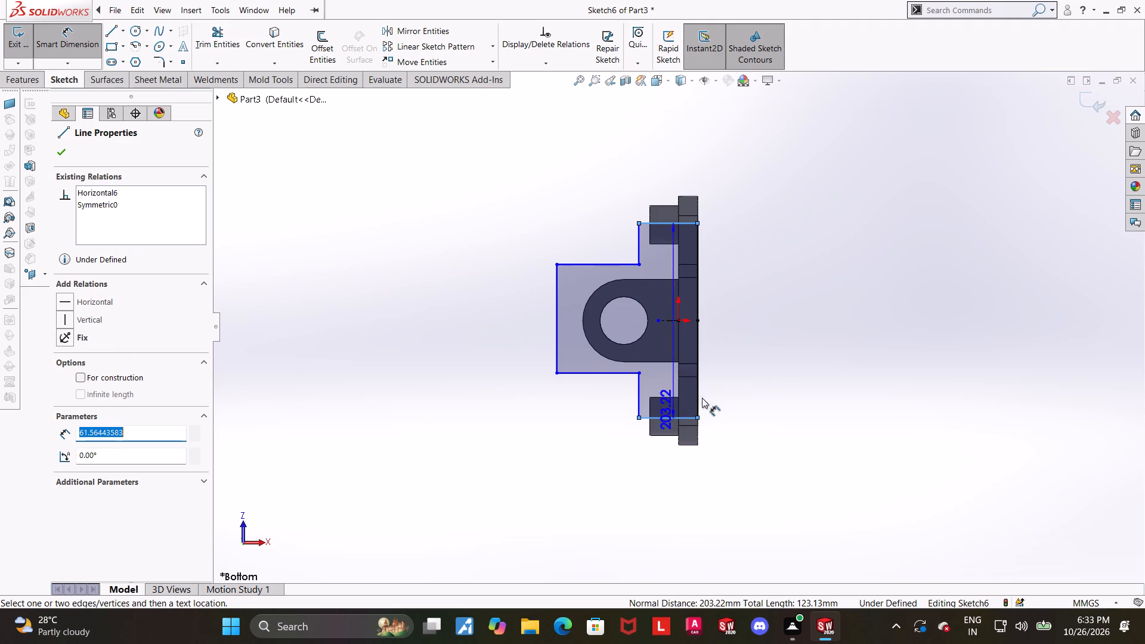
left_click(826, 358)
type("160")
key("Return")
key("Escape")
key("Escape")
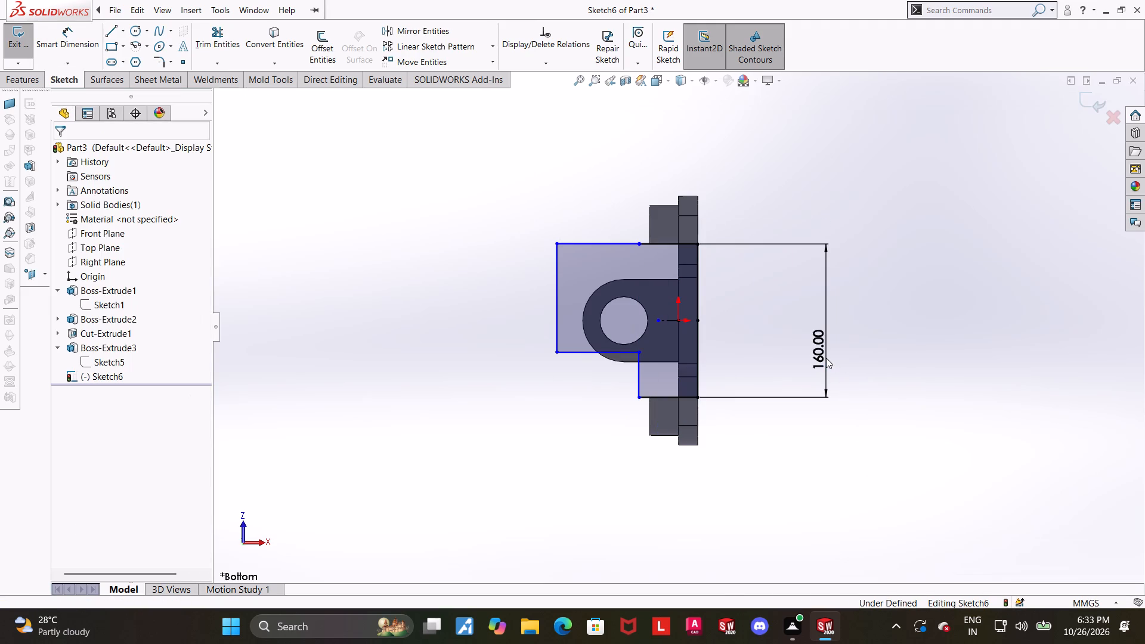
Move the profile's inner horizontal line on the +Z side towards the lug to form a second step and a narrower tongue.
left_click(889, 350)
left_click_drag(588, 240, 585, 291)
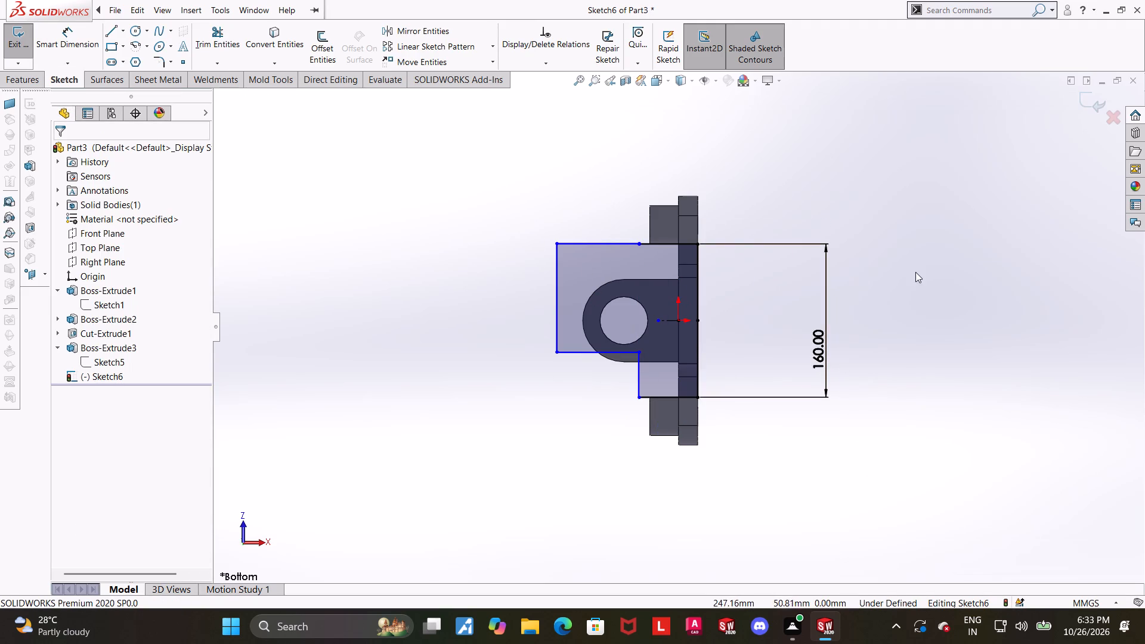
key("Escape")
key("Escape")
left_click_drag(615, 242, 612, 285)
key("Escape")
key("Escape")
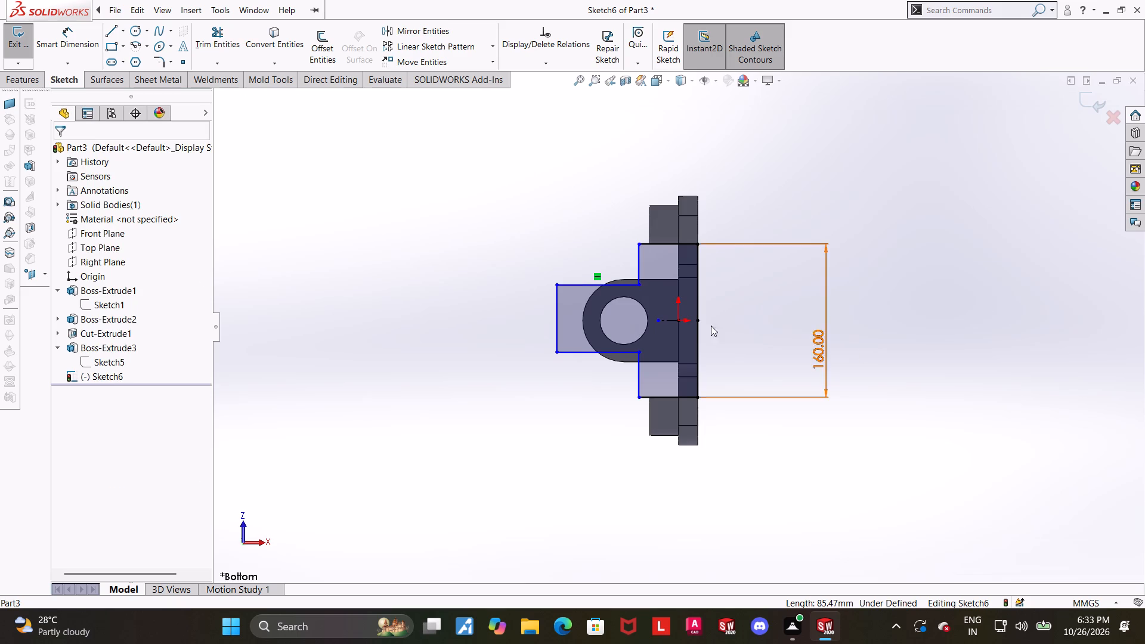
Make the tongue's two horizontal lines symmetric about the centerline.
scroll(682, 325, "down", 4)
left_click(827, 323)
left_click(654, 317)
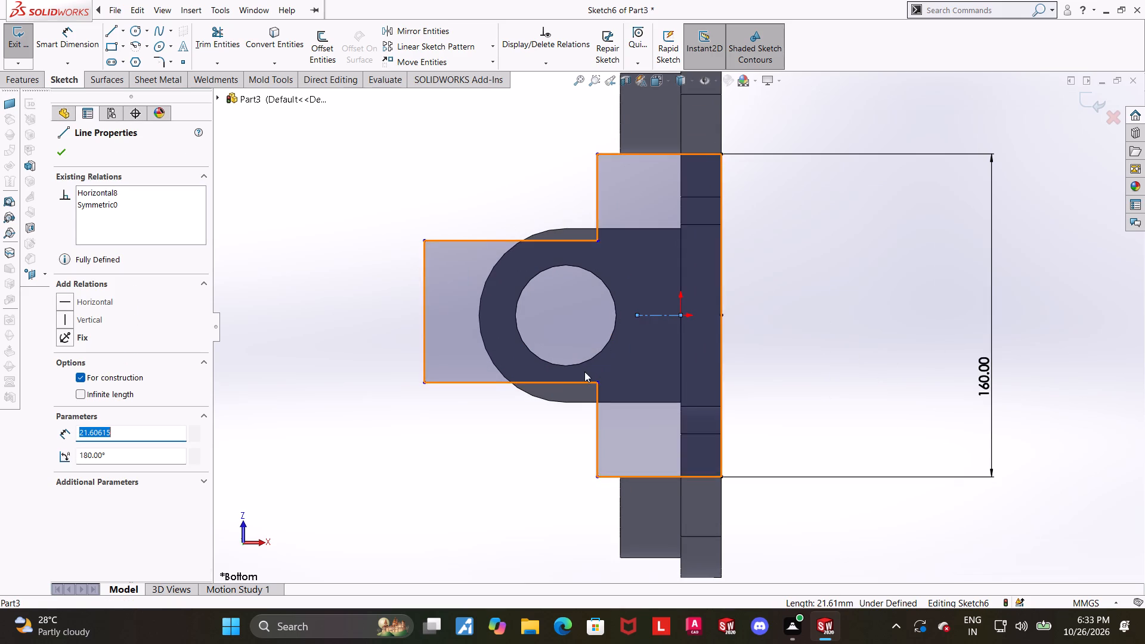
left_click(567, 384, "ctrl")
left_click(534, 240, "ctrl")
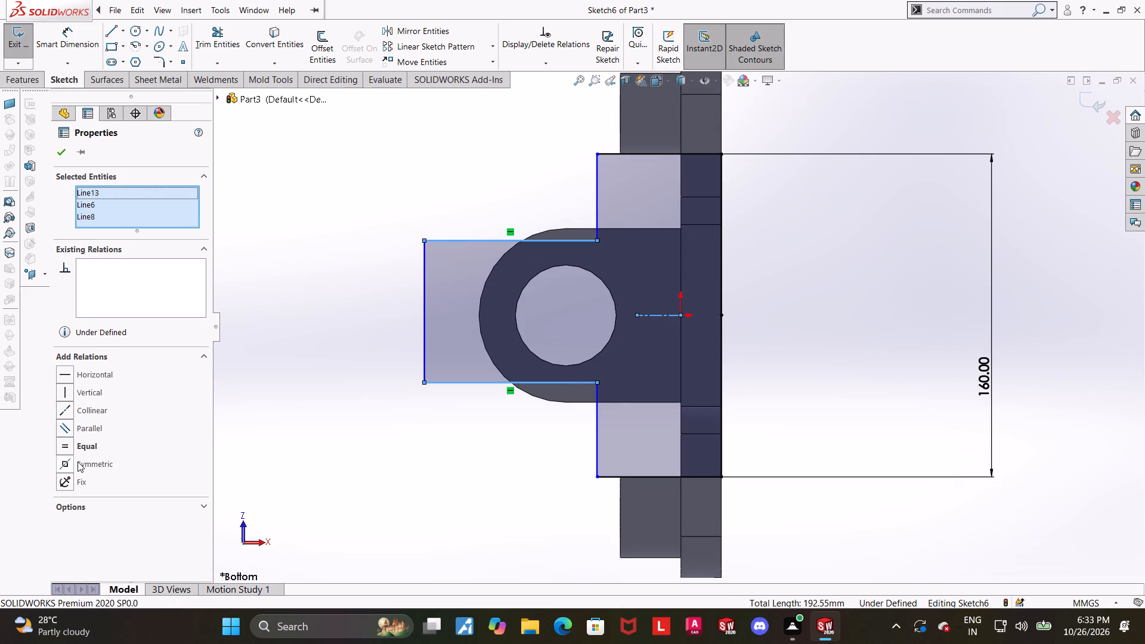
left_click(66, 462)
left_click(419, 451)
scroll(448, 454, "up", 2)
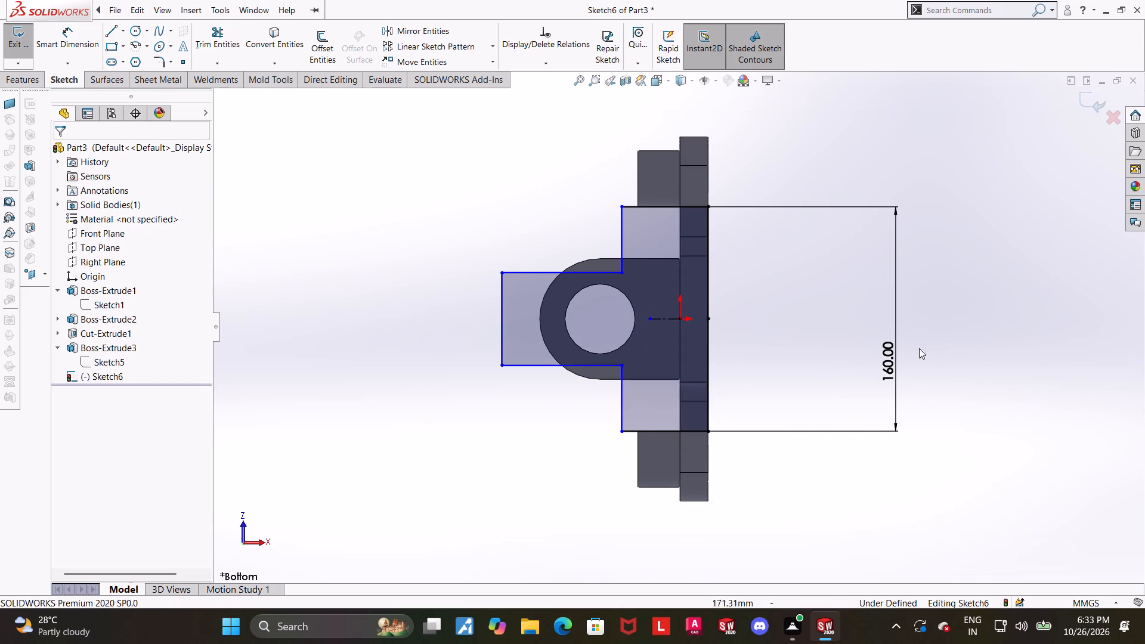
scroll(898, 344, "down", 1)
scroll(861, 346, "up", 1)
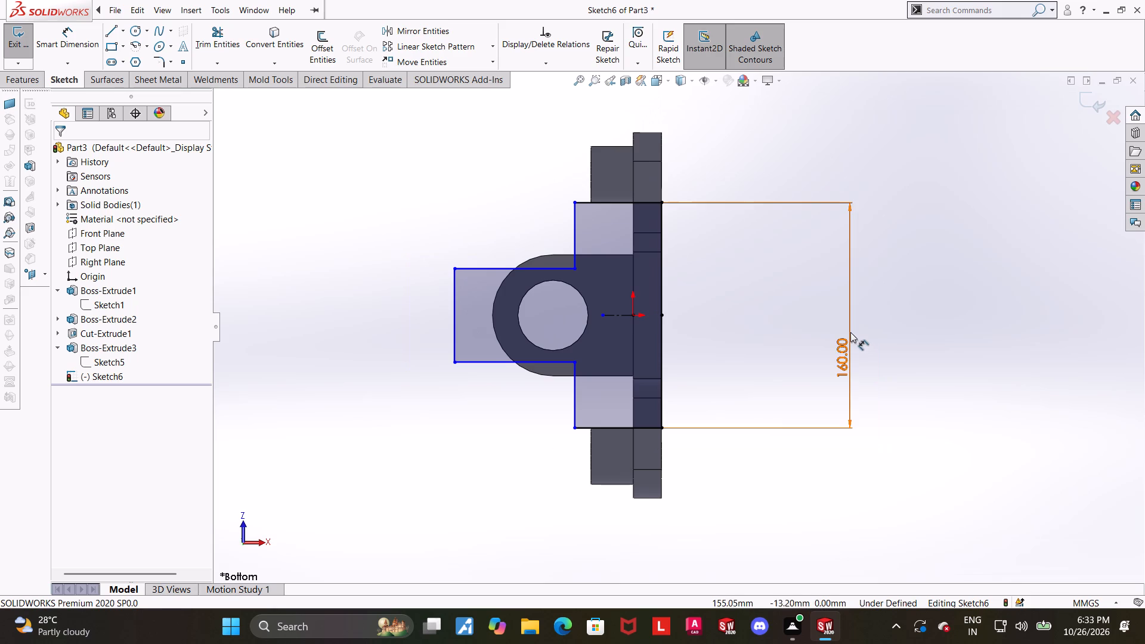
scroll(850, 332, "up", 1)
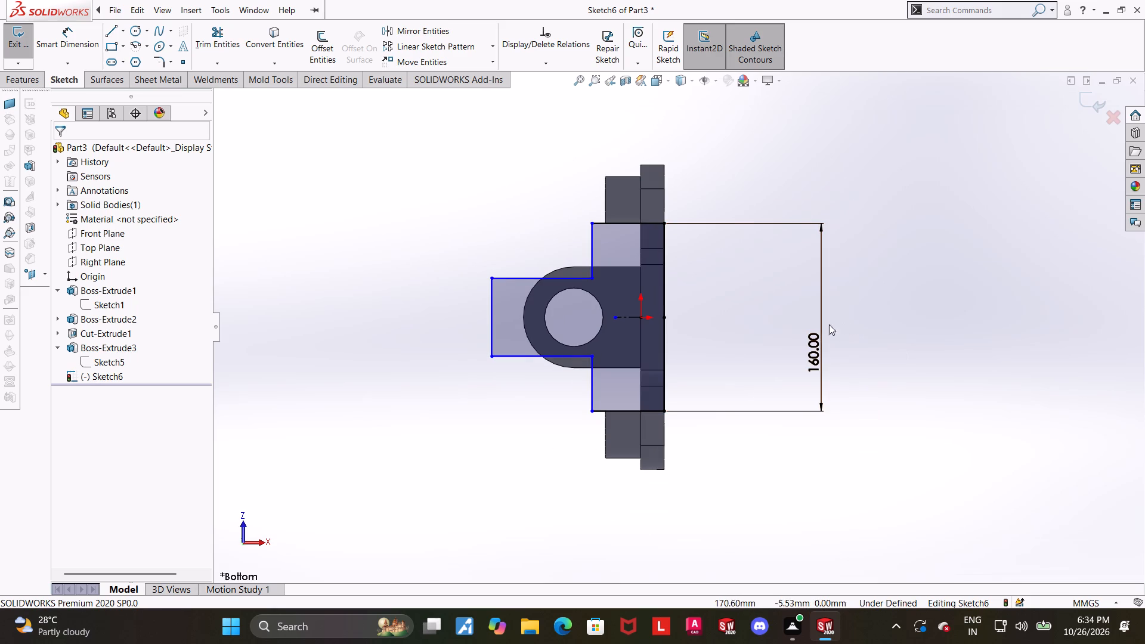
Dimension the profile's outermost horizontal line on the +Z side as 60 mm.
left_click(70, 32)
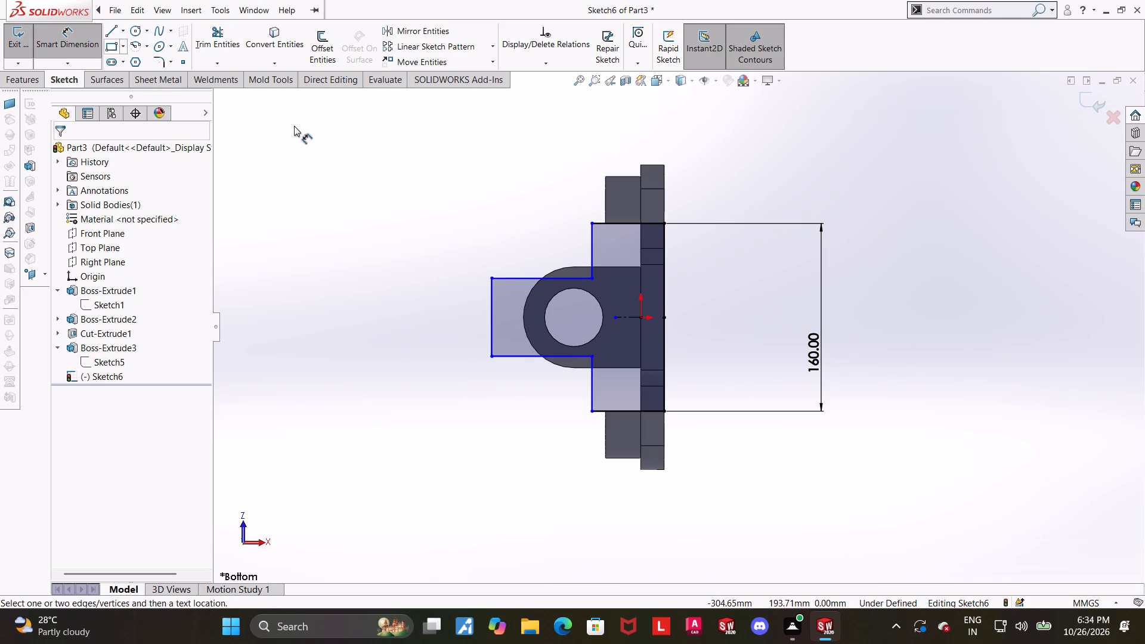
left_click(617, 223)
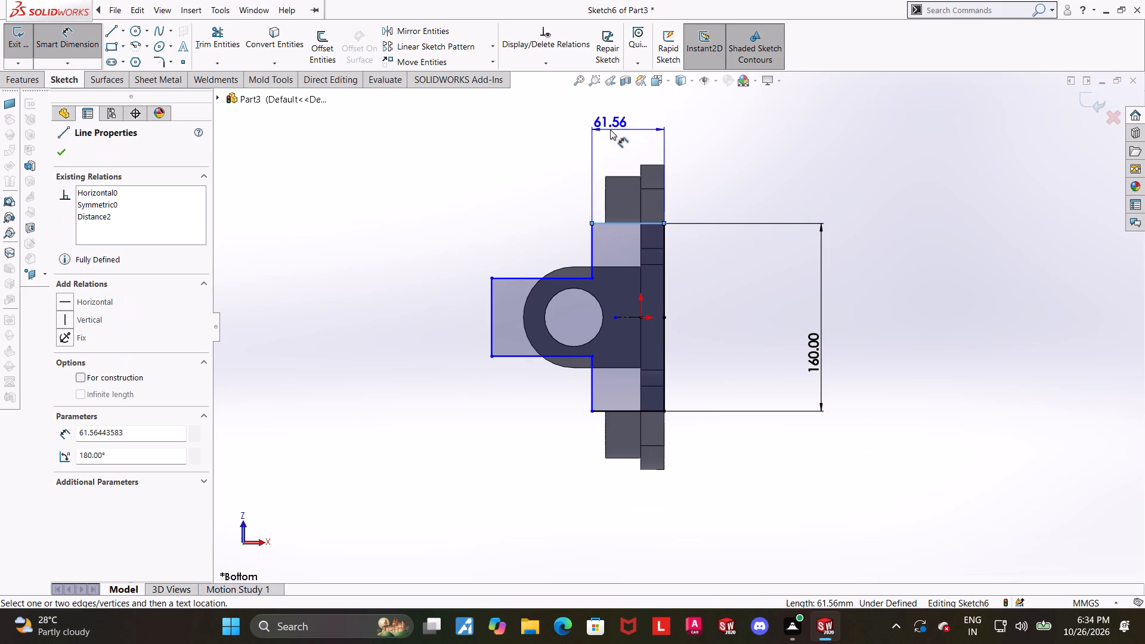
left_click(610, 129)
type("60")
key("Return")
key("Escape")
key("Escape")
left_click(915, 374)
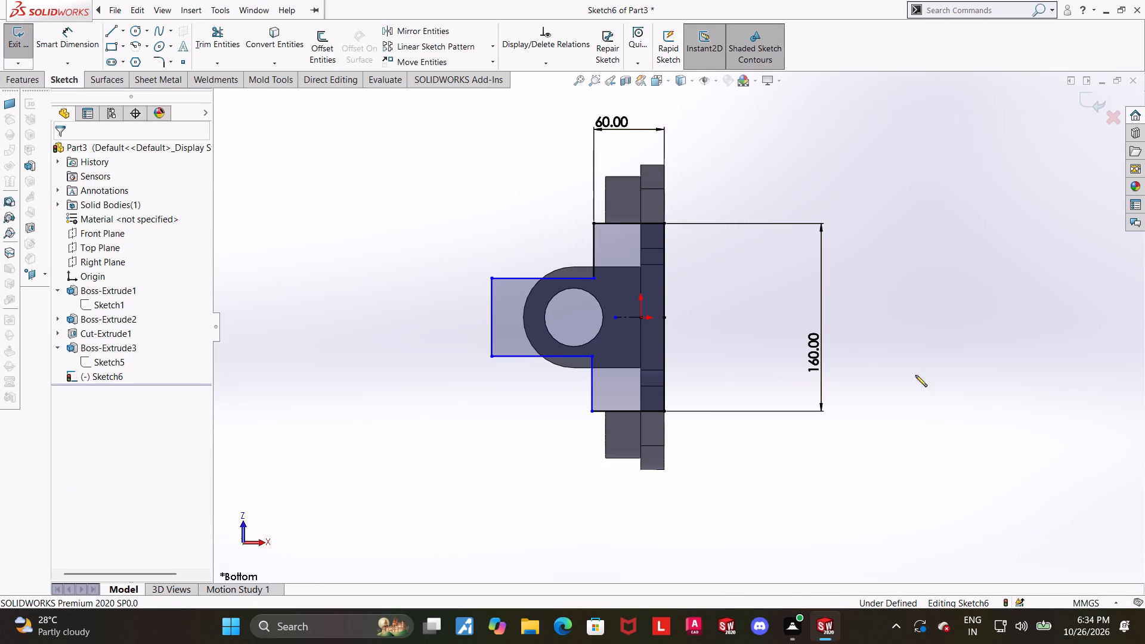
Dimension the tongue's horizontal line on the +Z side as 75 mm.
left_click(52, 36)
scroll(481, 232, "down", 1)
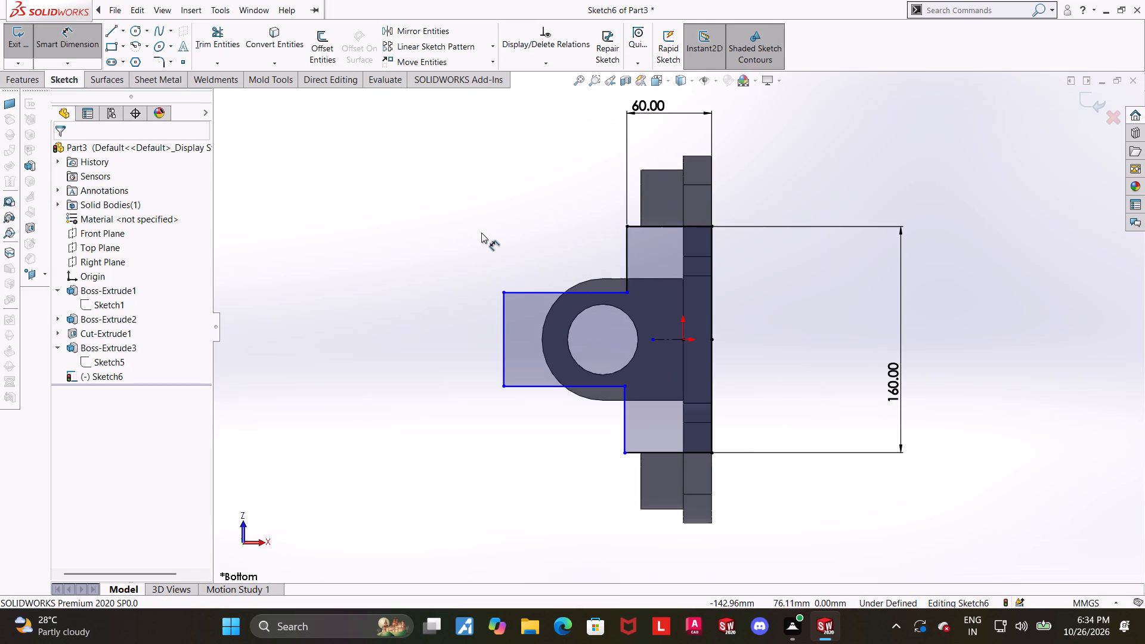
left_click(552, 293)
left_click(541, 193)
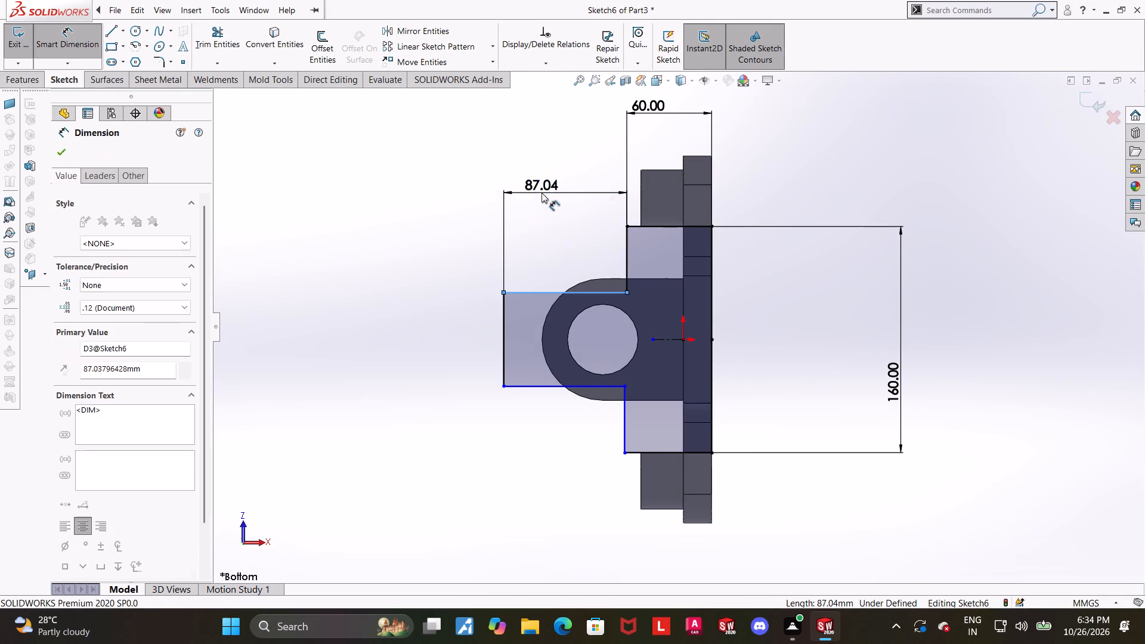
type("75")
key("Return")
key("Escape")
key("Escape")
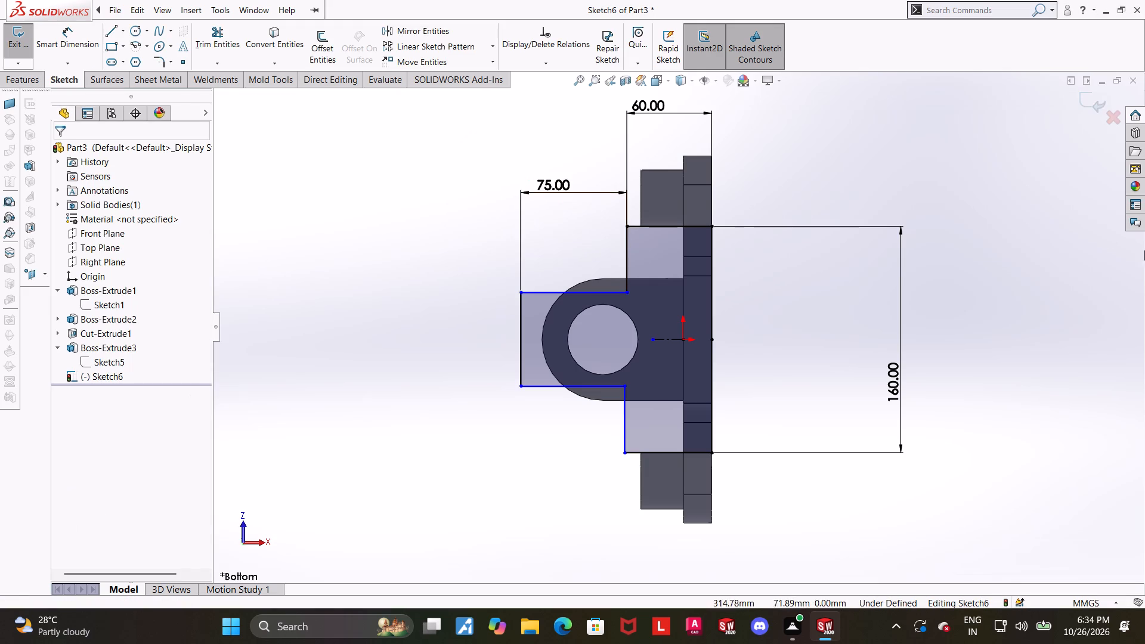
left_click(1012, 293)
Dimension the vertical line at the tongue's free end as 66 mm.
scroll(681, 355, "down", 1)
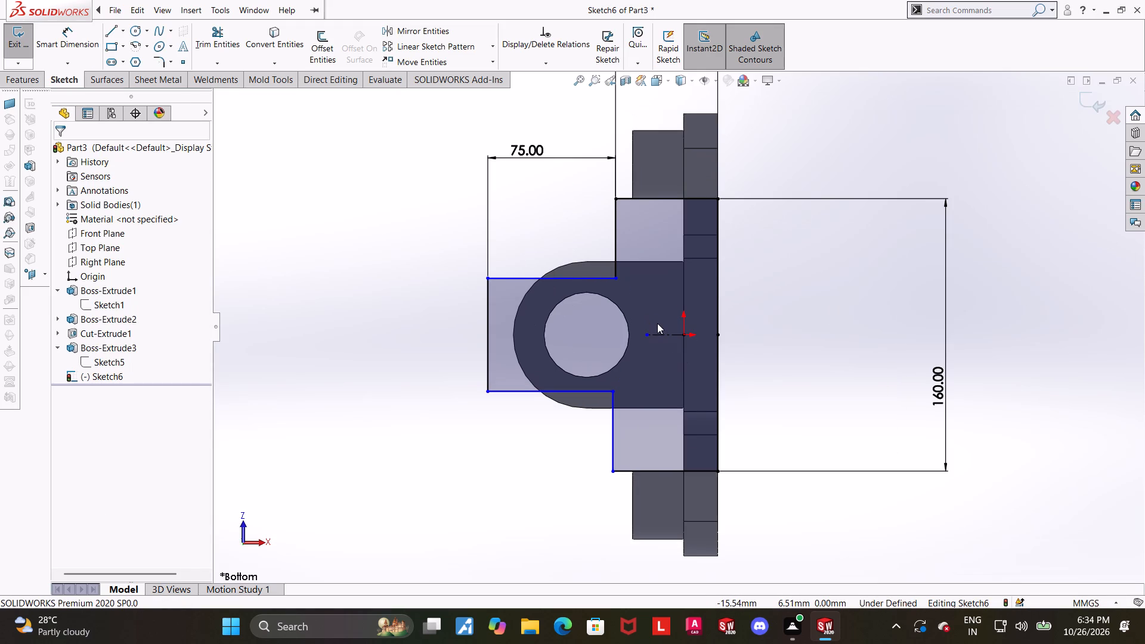
scroll(657, 323, "up", 1)
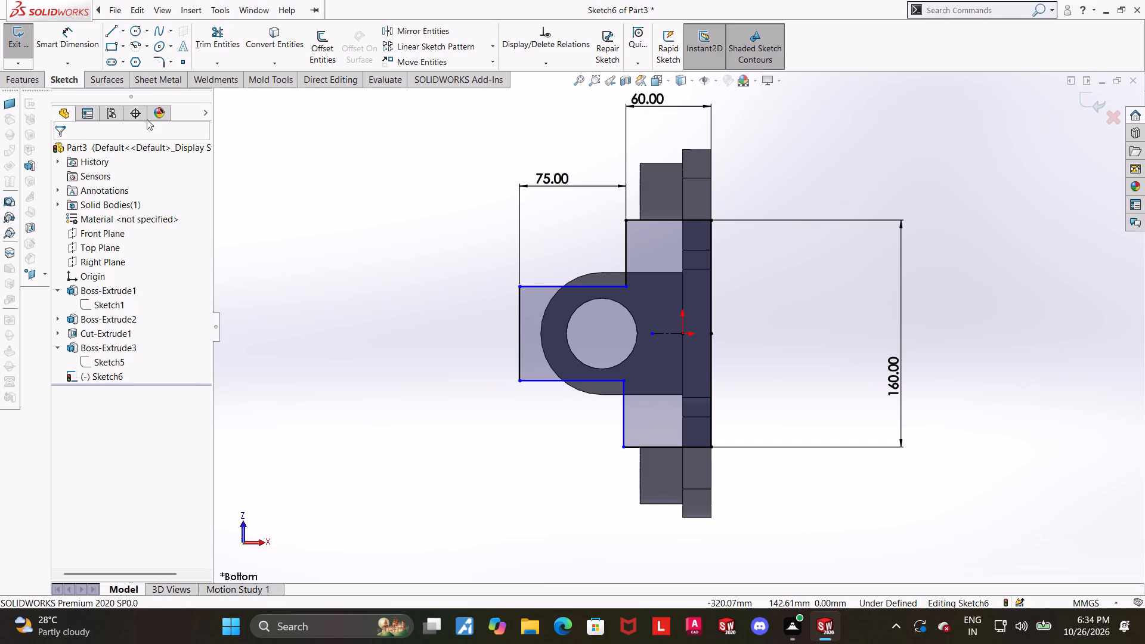
left_click(42, 42)
left_click(519, 336)
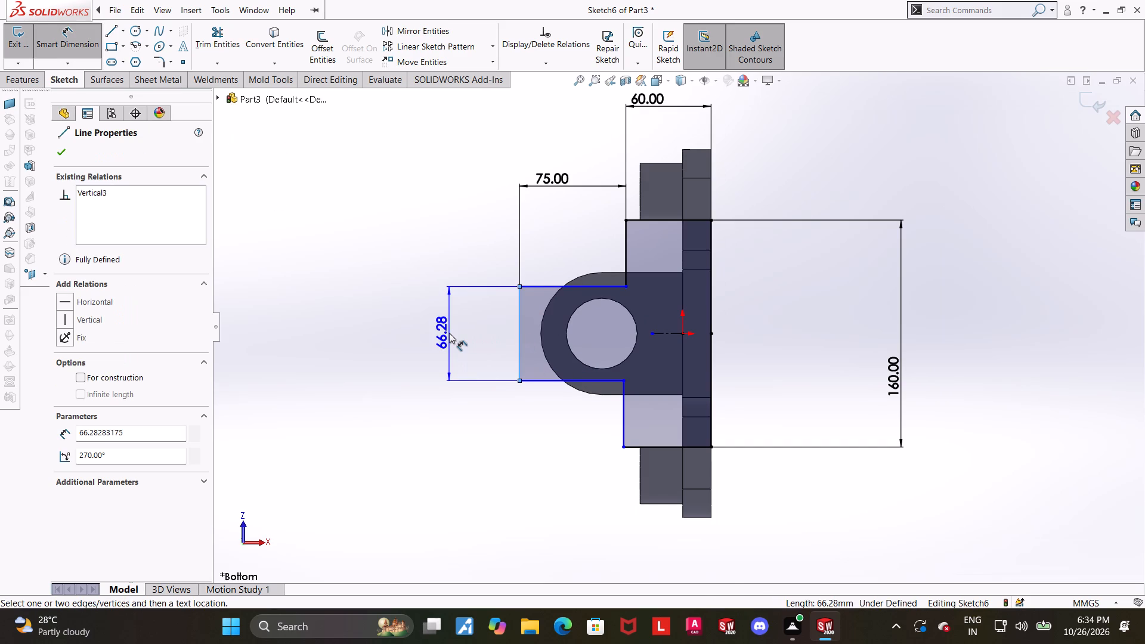
left_click(449, 333)
type("66")
key("Return")
key("Escape")
key("Escape")
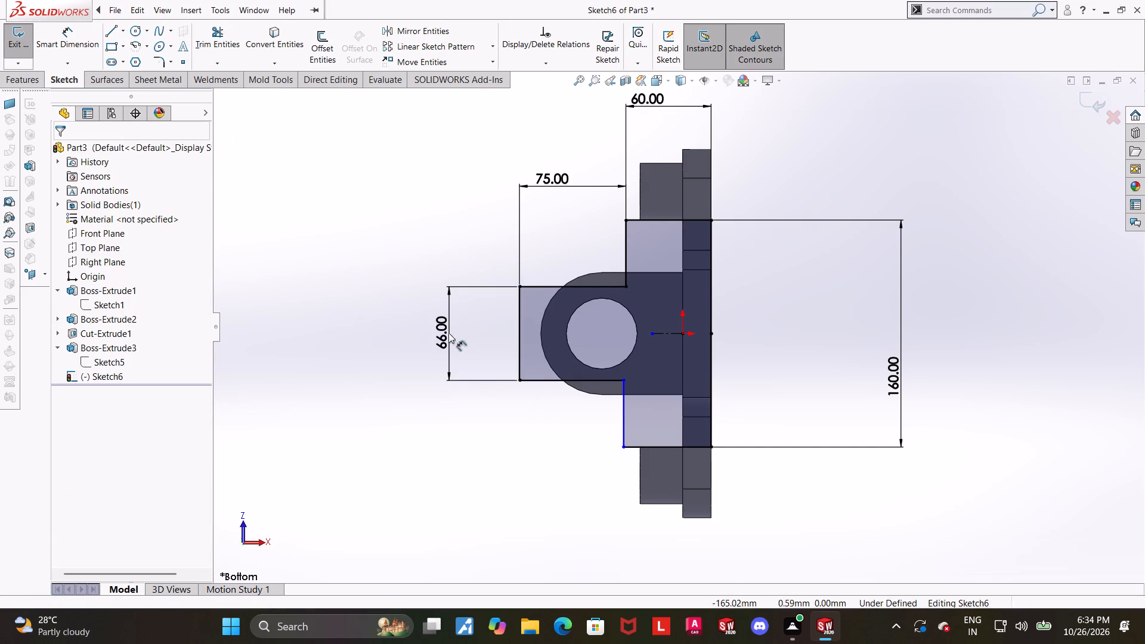
left_click(1003, 369)
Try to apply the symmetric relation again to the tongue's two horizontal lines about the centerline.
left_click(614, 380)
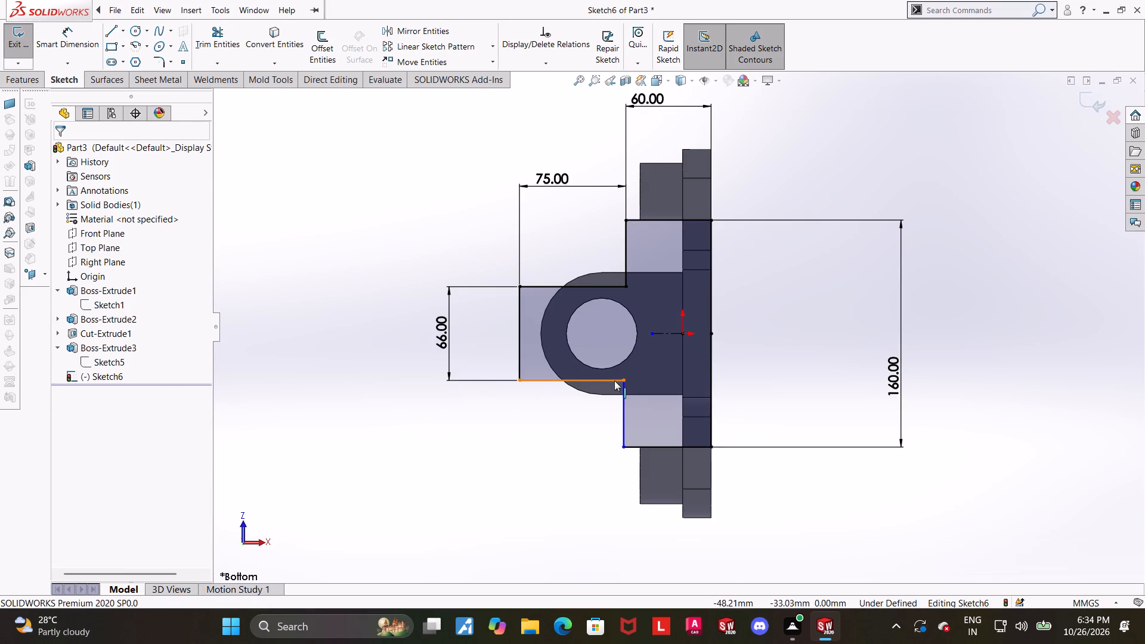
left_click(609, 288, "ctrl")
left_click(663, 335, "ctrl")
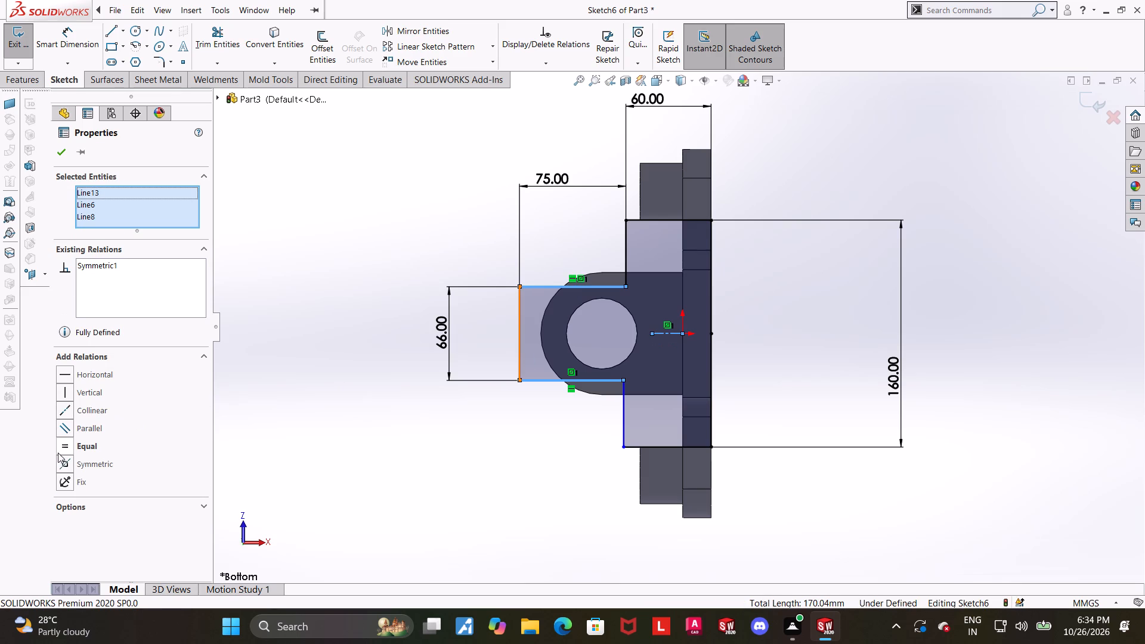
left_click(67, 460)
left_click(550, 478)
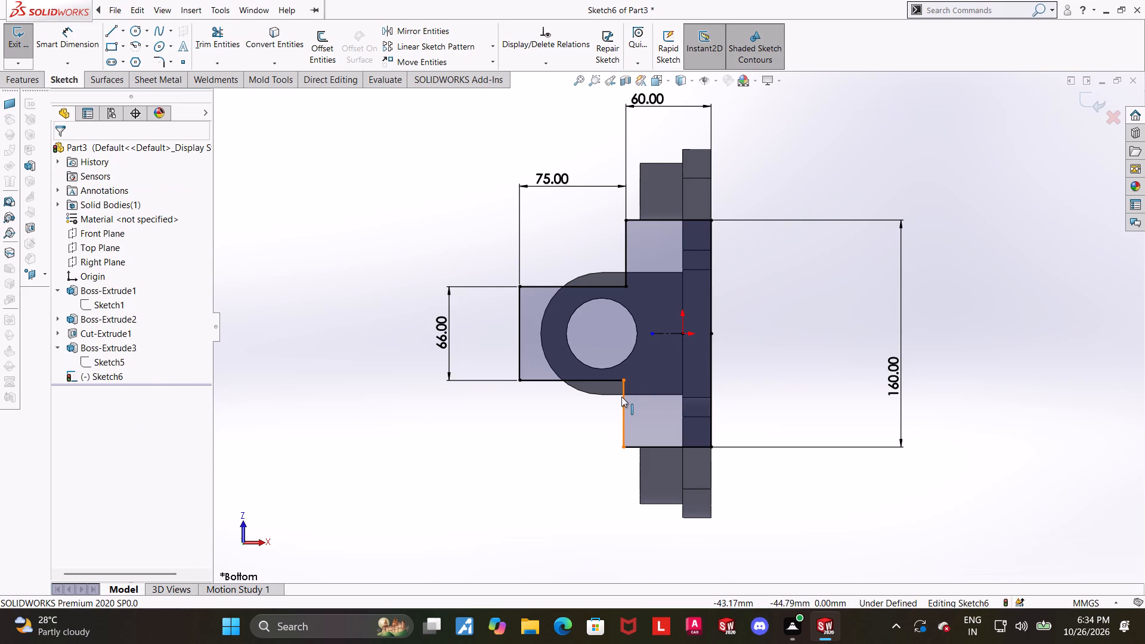
Make the profile's two vertical step lines on either side of the tongue collinear.
left_click(622, 397)
left_click(625, 262, "ctrl")
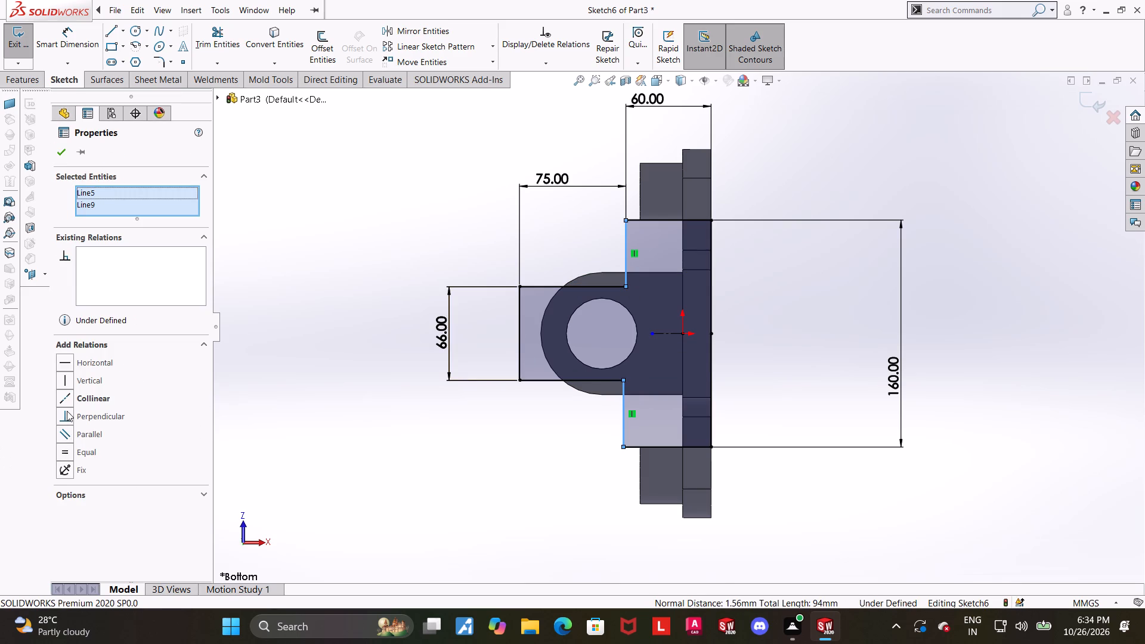
left_click(66, 400)
left_click(433, 512)
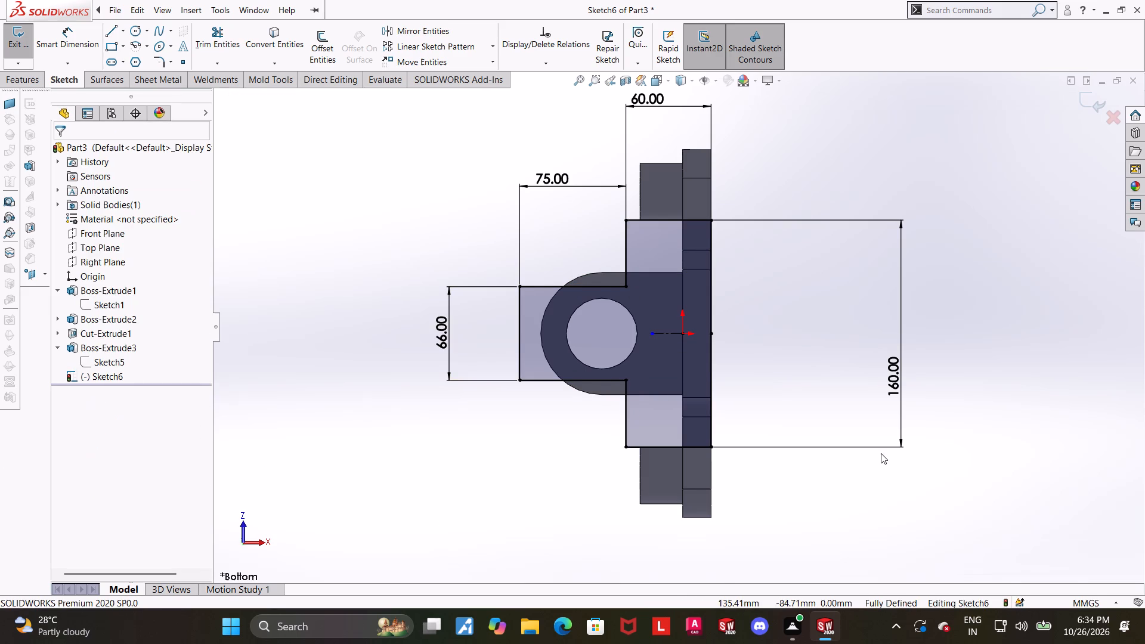
Examine from several angles how the stepped profile lies relative to the plate, bosses and holed lug.
scroll(881, 453, "up", 1)
scroll(711, 329, "down", 2)
key("Escape")
scroll(739, 343, "up", 2)
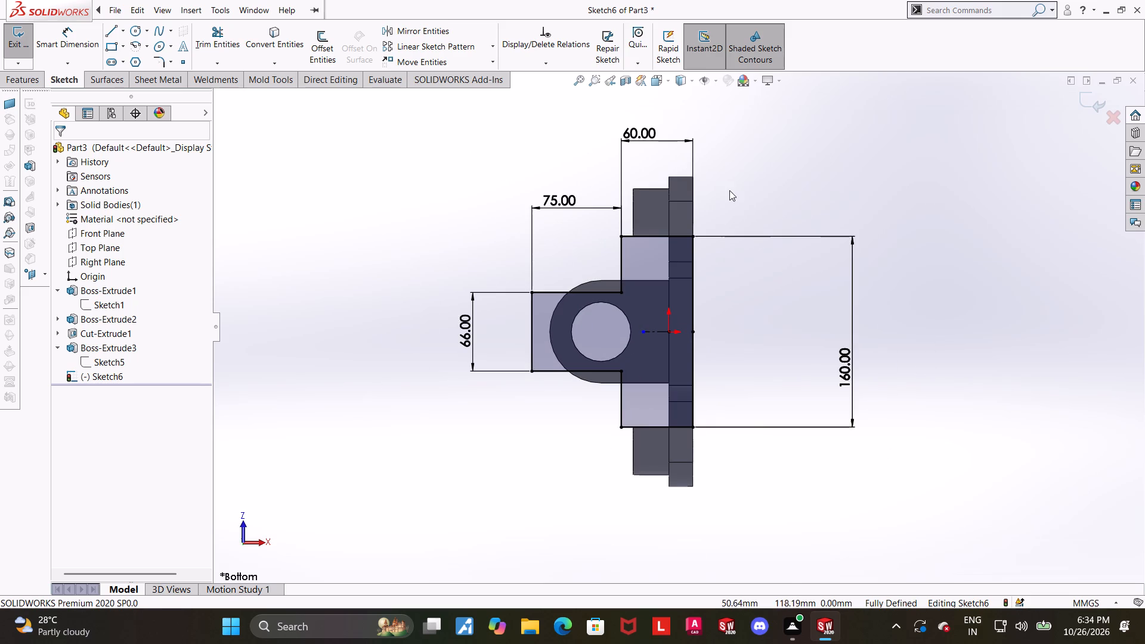
scroll(760, 213, "up", 1)
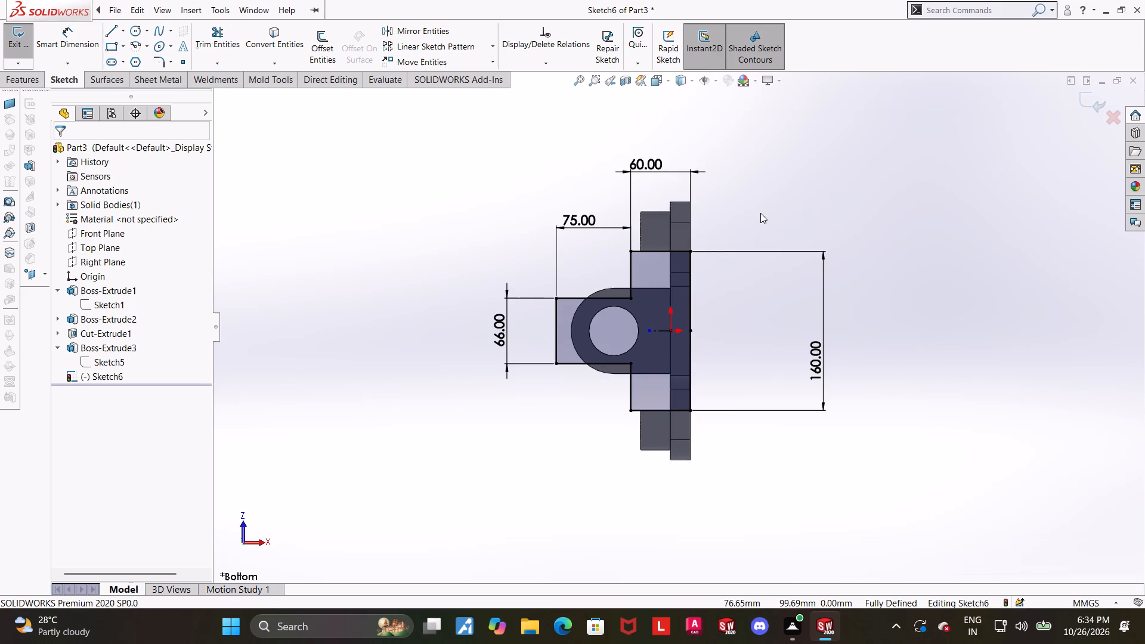
middle_click_drag(747, 184, 736, 321)
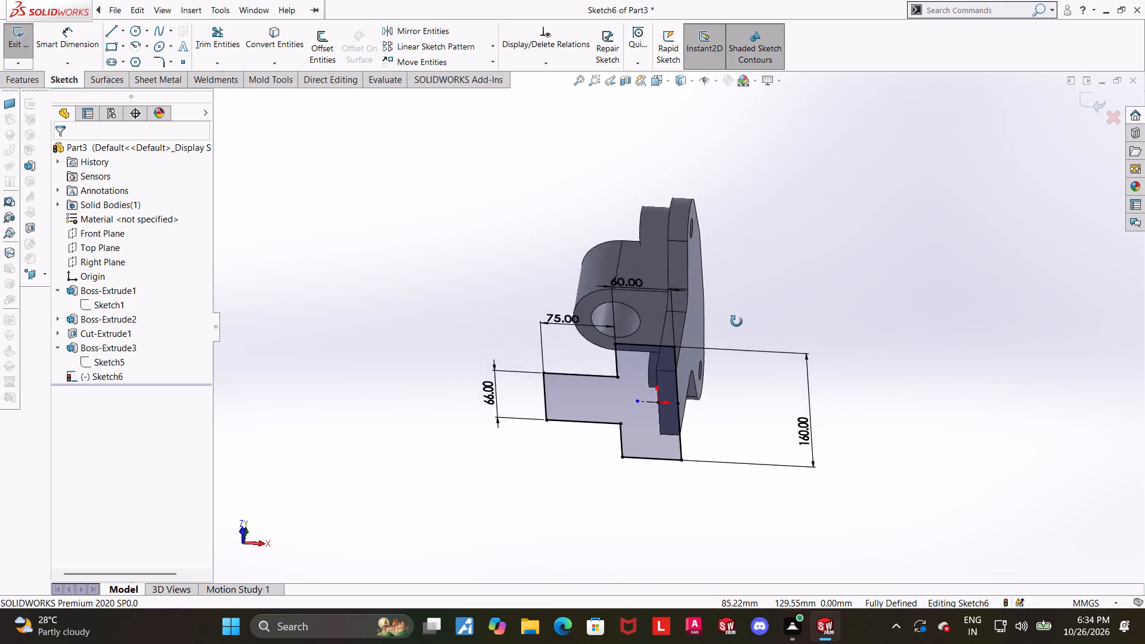
middle_click_drag(736, 321, 754, 377)
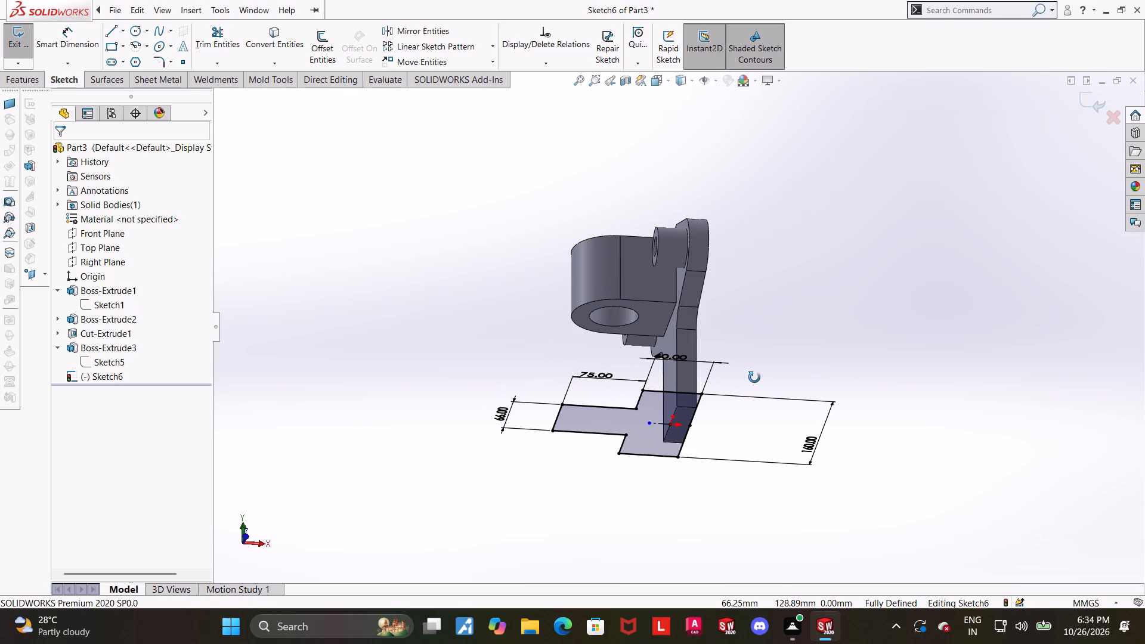
middle_click_drag(754, 377, 729, 273)
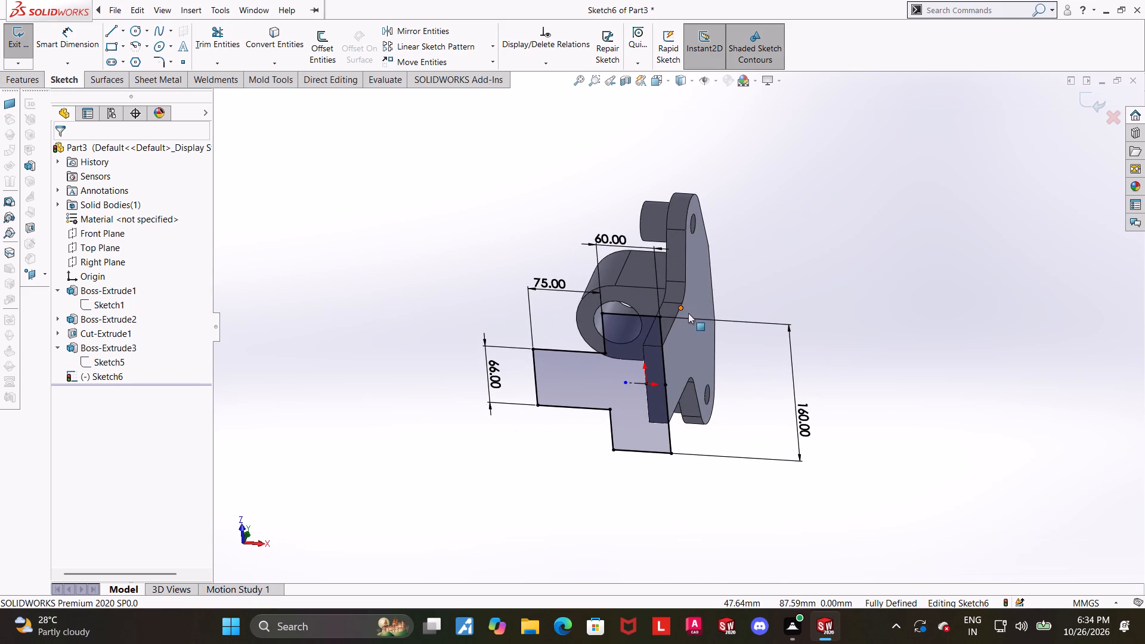
middle_click_drag(702, 328, 717, 288)
middle_click_drag(770, 239, 777, 272)
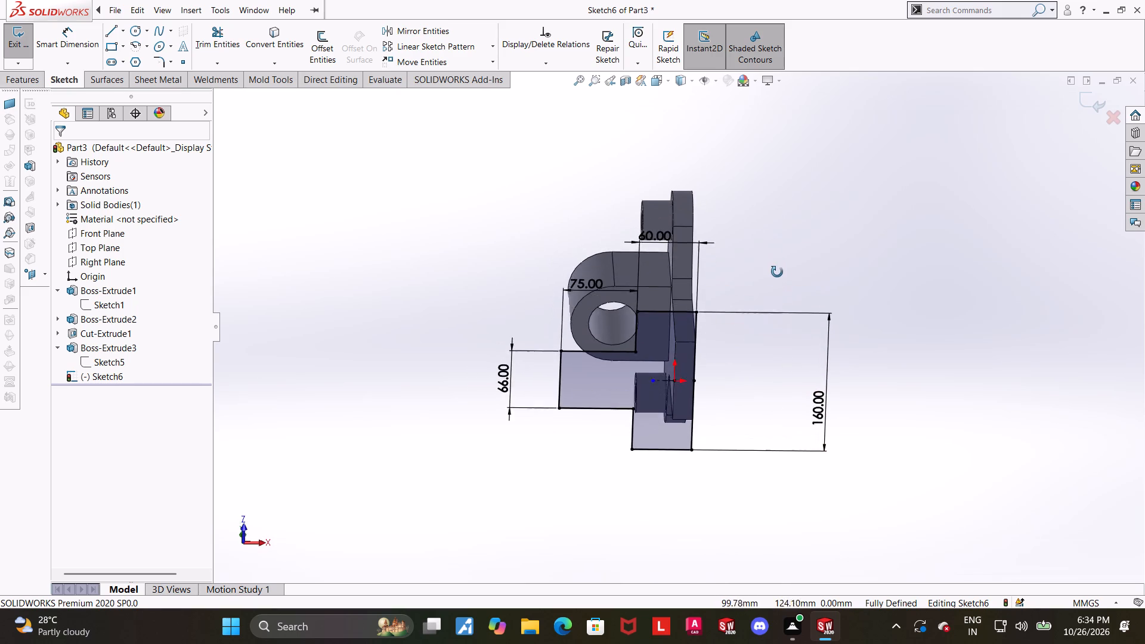
middle_click_drag(777, 272, 788, 329)
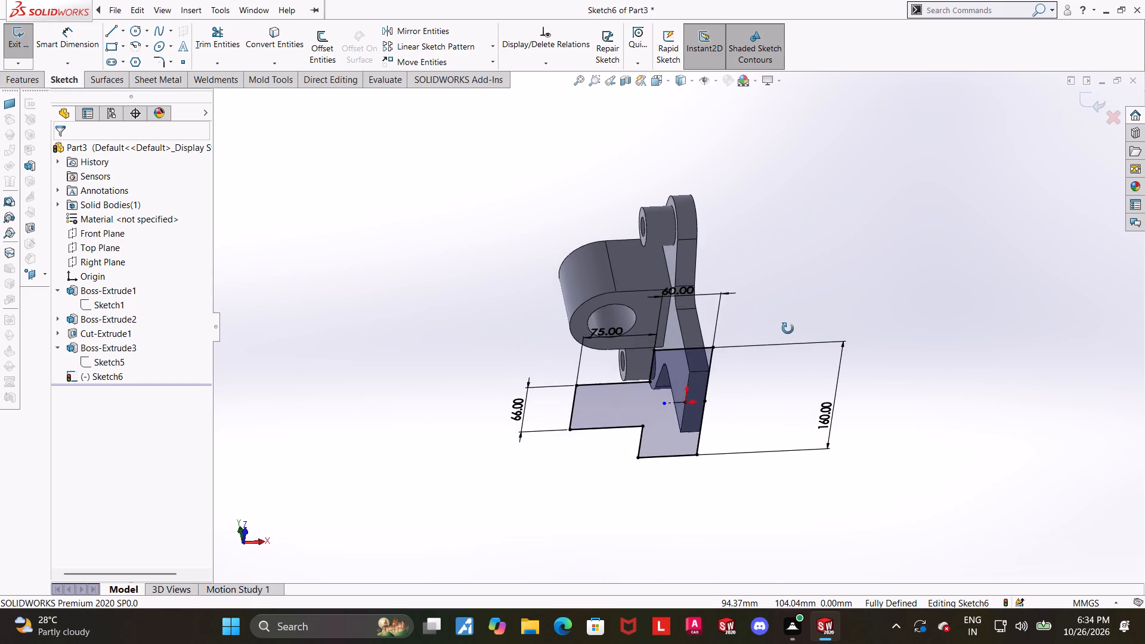
middle_click_drag(788, 329, 771, 209)
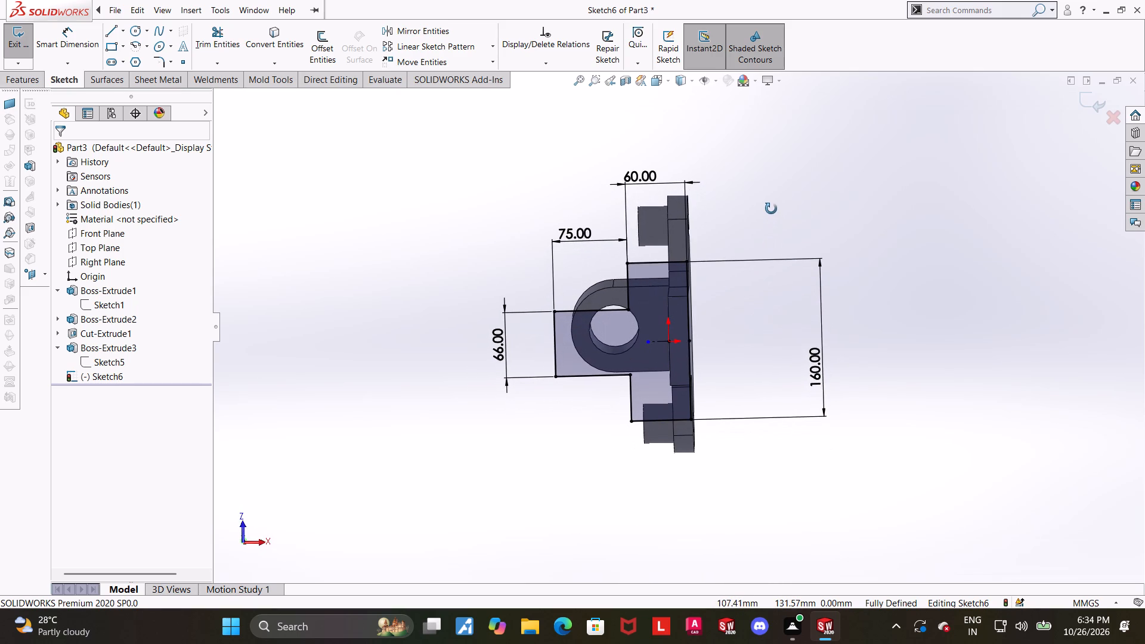
middle_click_drag(771, 209, 769, 194)
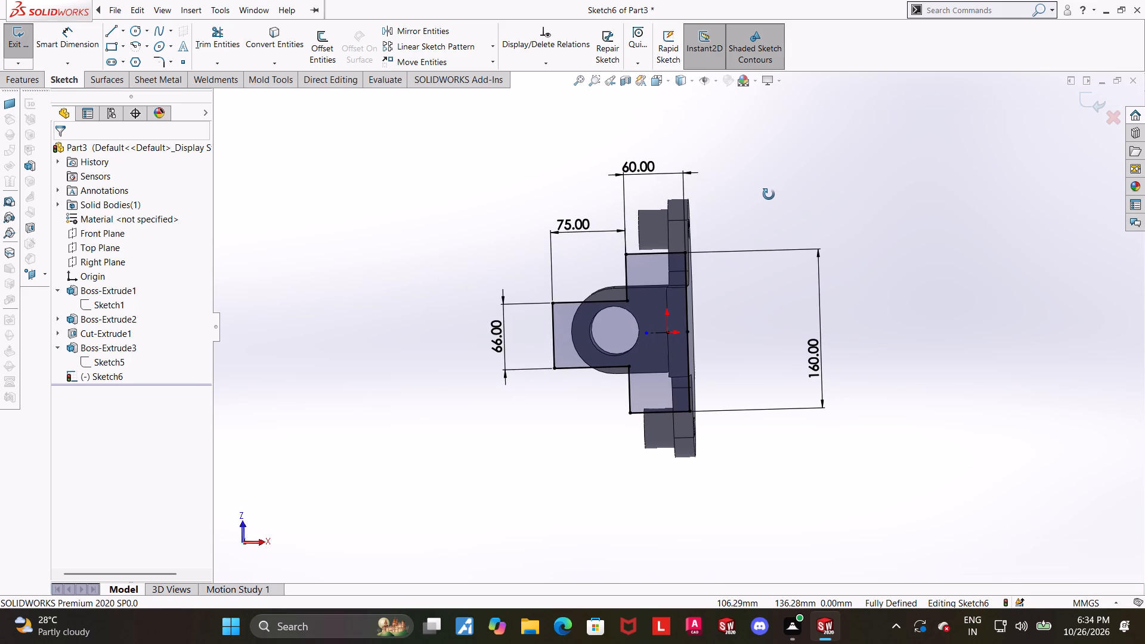
middle_click_drag(769, 194, 773, 193)
middle_click_drag(791, 188, 791, 190)
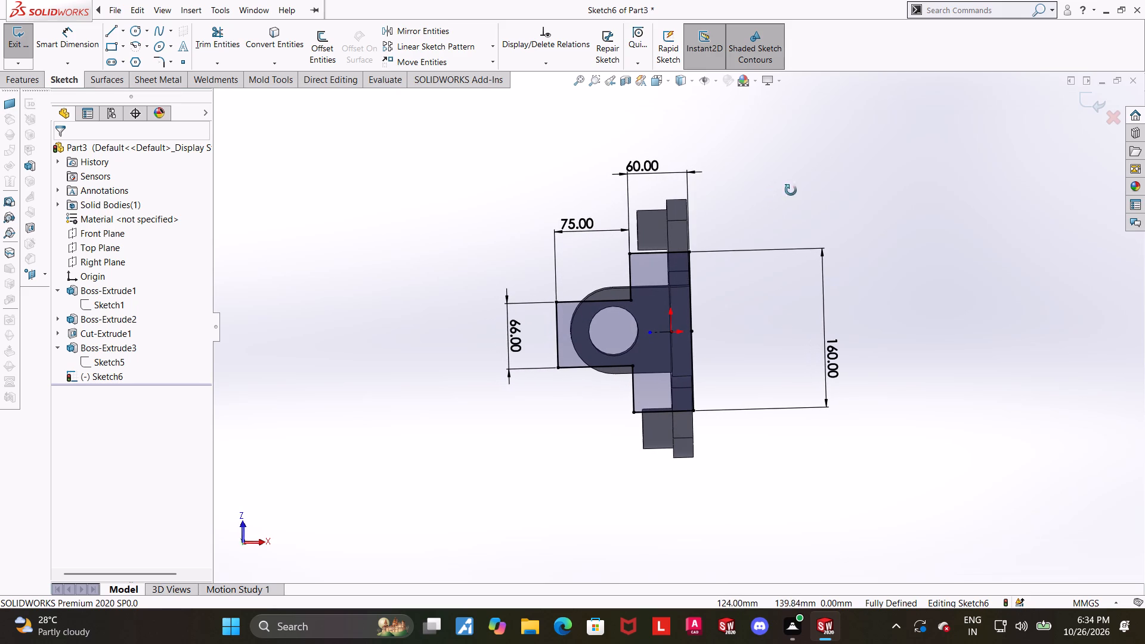
middle_click_drag(791, 190, 781, 259)
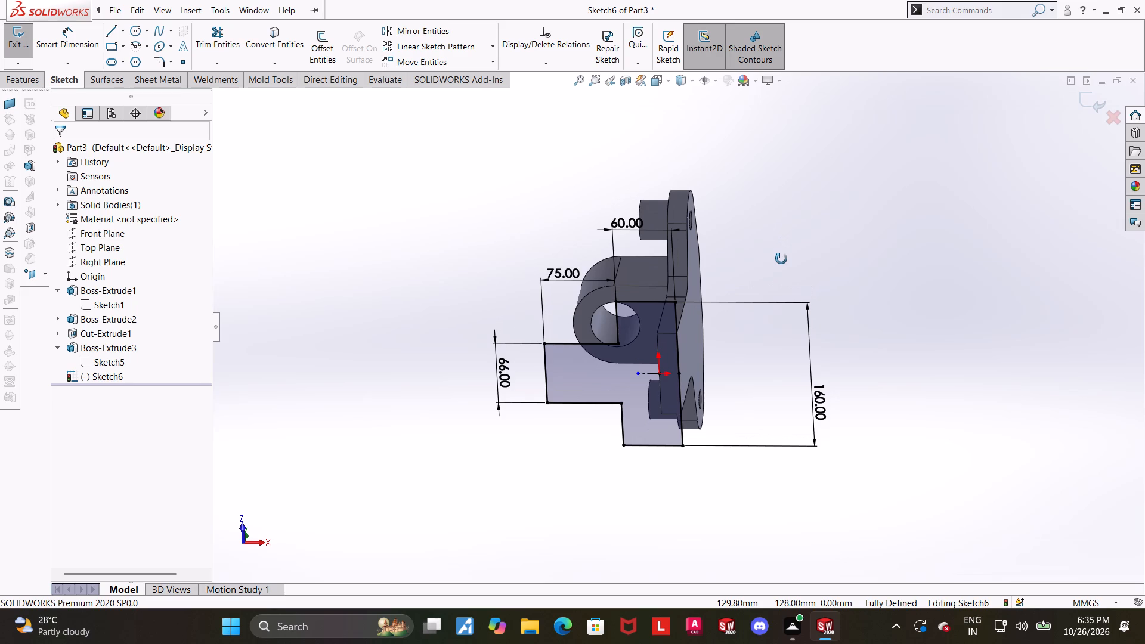
middle_click_drag(781, 259, 778, 284)
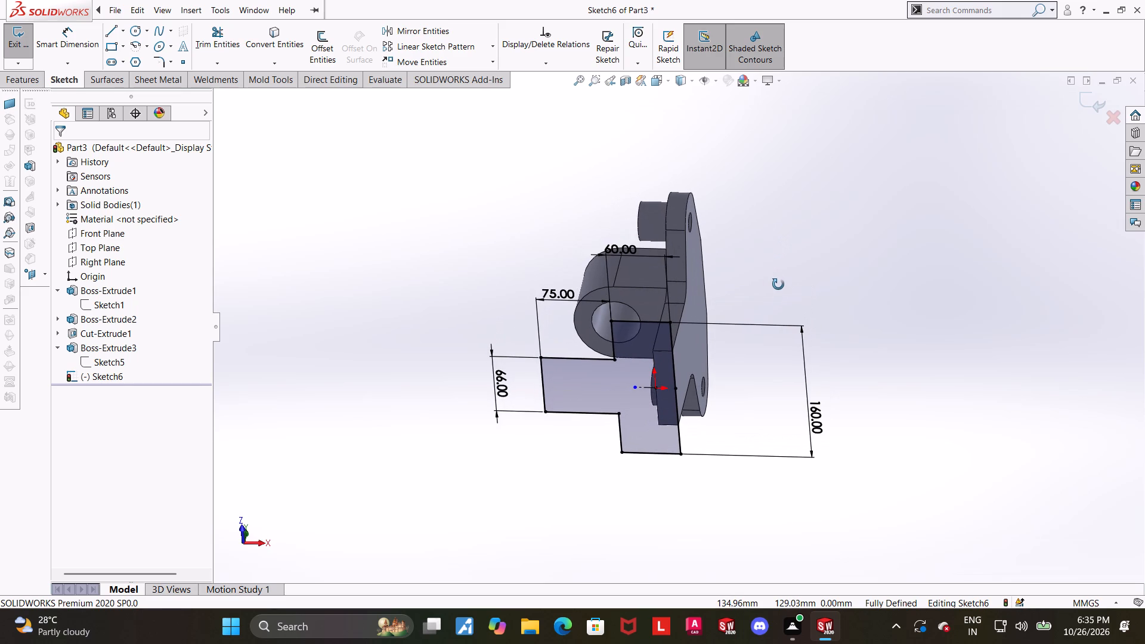
middle_click_drag(778, 284, 776, 286)
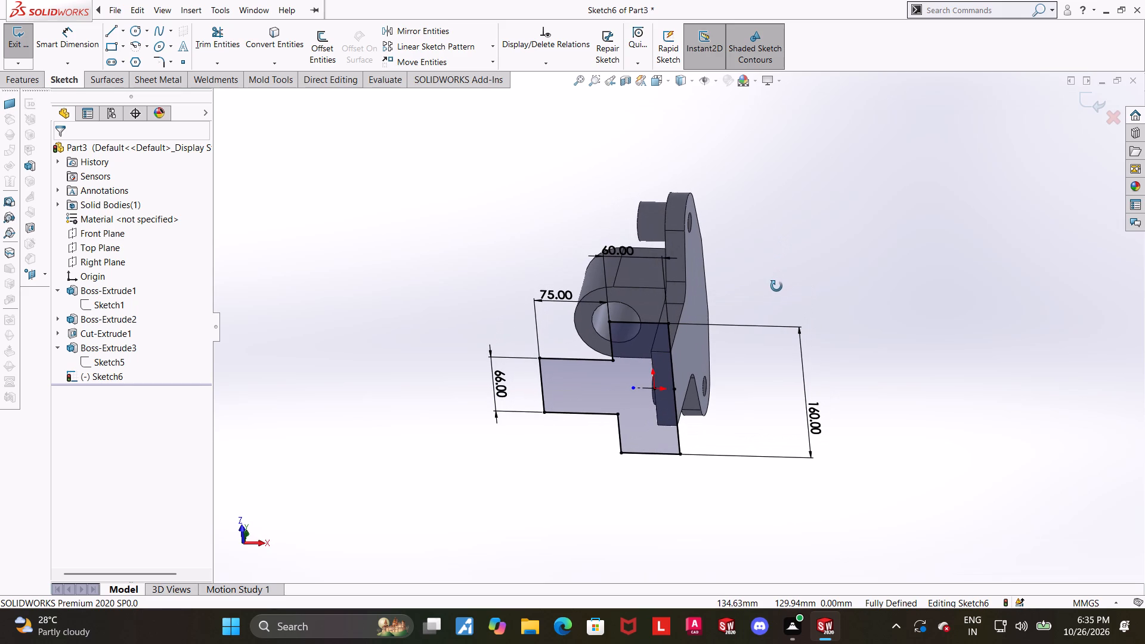
Close the stepped profile sketch and extrude it 20 mm downward as a base under the stem, merged with the body.
middle_click_drag(776, 286, 774, 286)
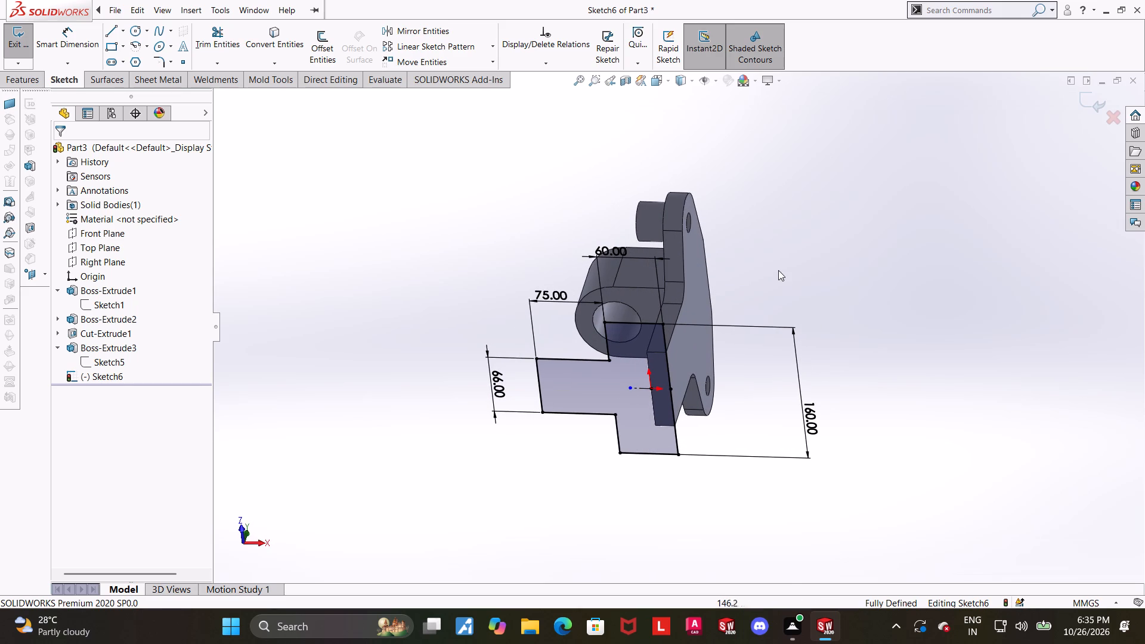
middle_click_drag(777, 277, 804, 466)
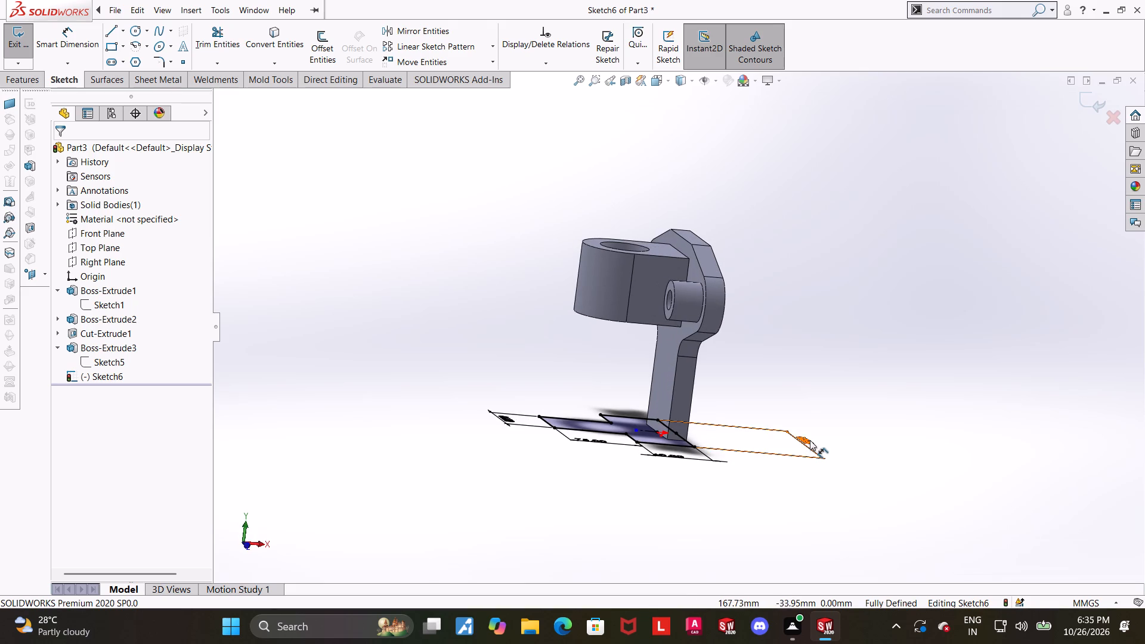
left_click(1083, 97)
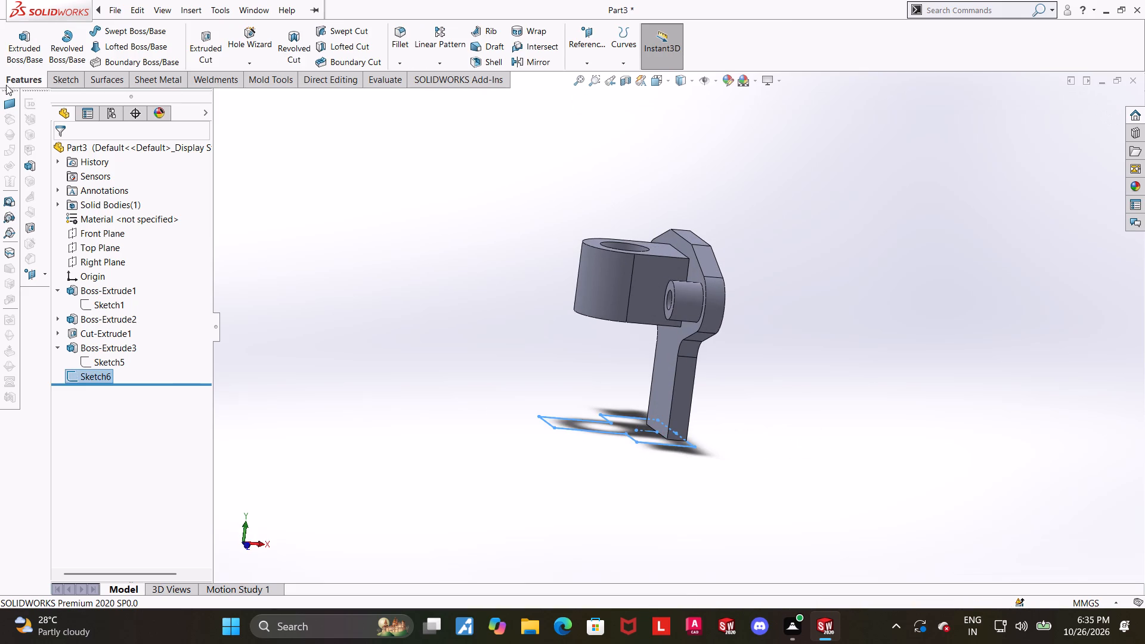
left_click(11, 59)
middle_click_drag(262, 290, 254, 282)
left_click(124, 284)
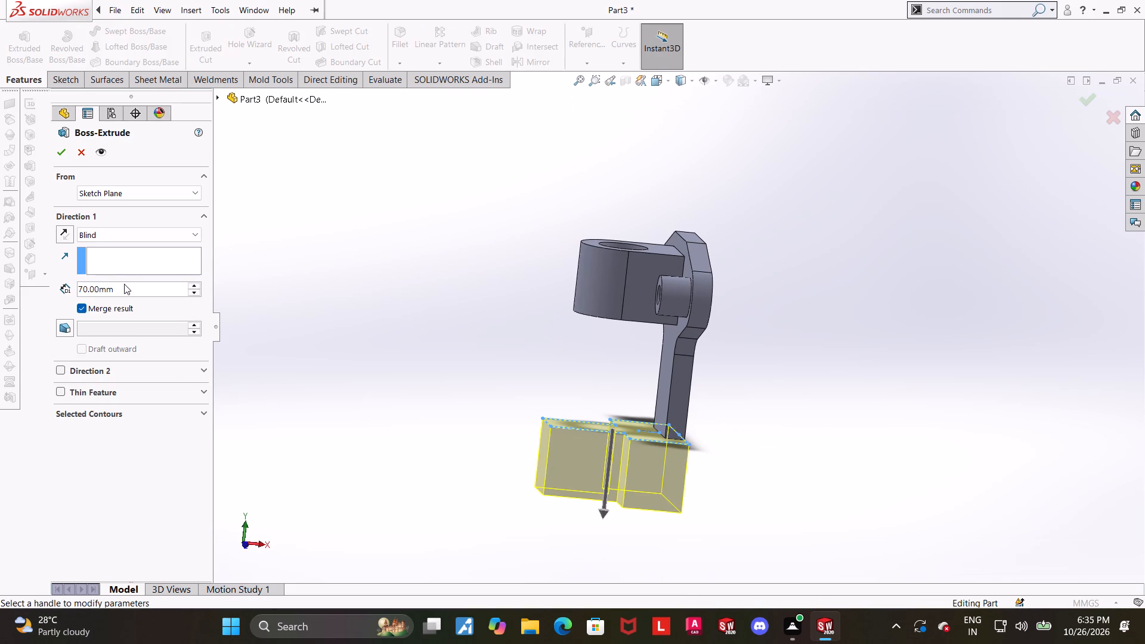
left_click_drag(138, 287, 8, 289)
type("20")
key("Return")
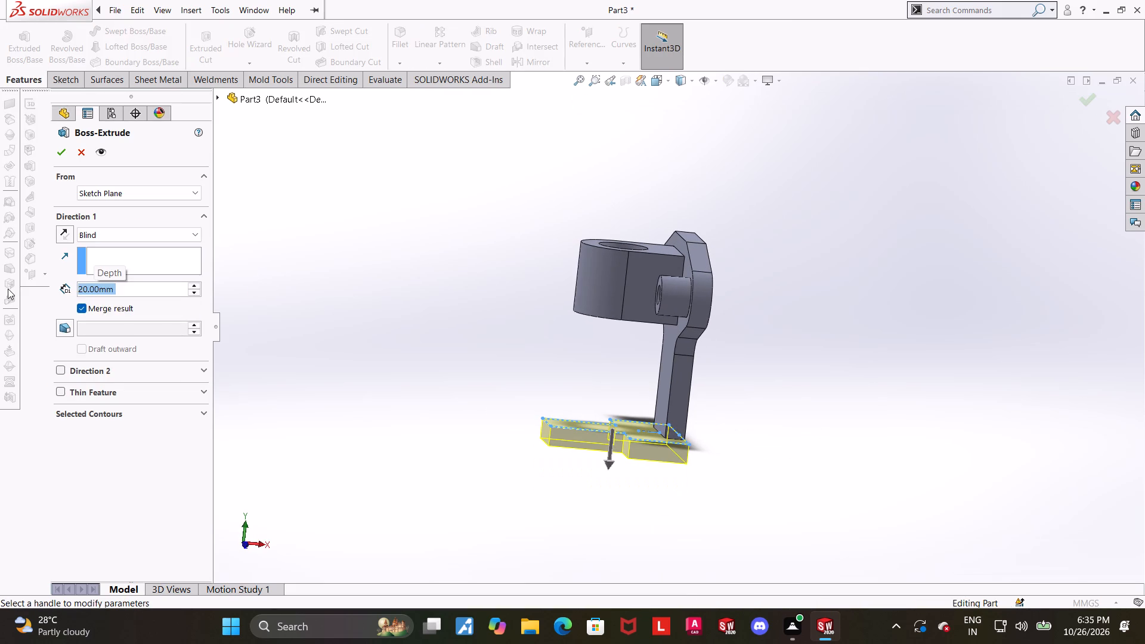
left_click(57, 162)
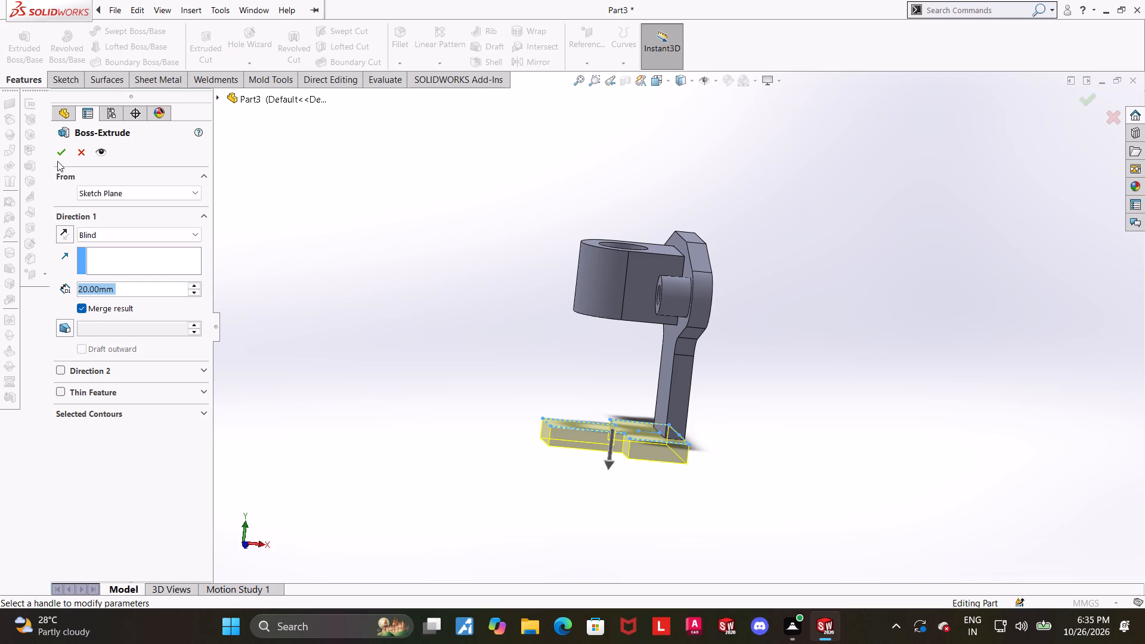
left_click(58, 158)
Check the stepped base's extrusion depth setting and examine the base and the whole part from several angles.
left_click(407, 335)
middle_click_drag(771, 460, 816, 502)
scroll(710, 409, "down", 5)
middle_click_drag(739, 416, 734, 419)
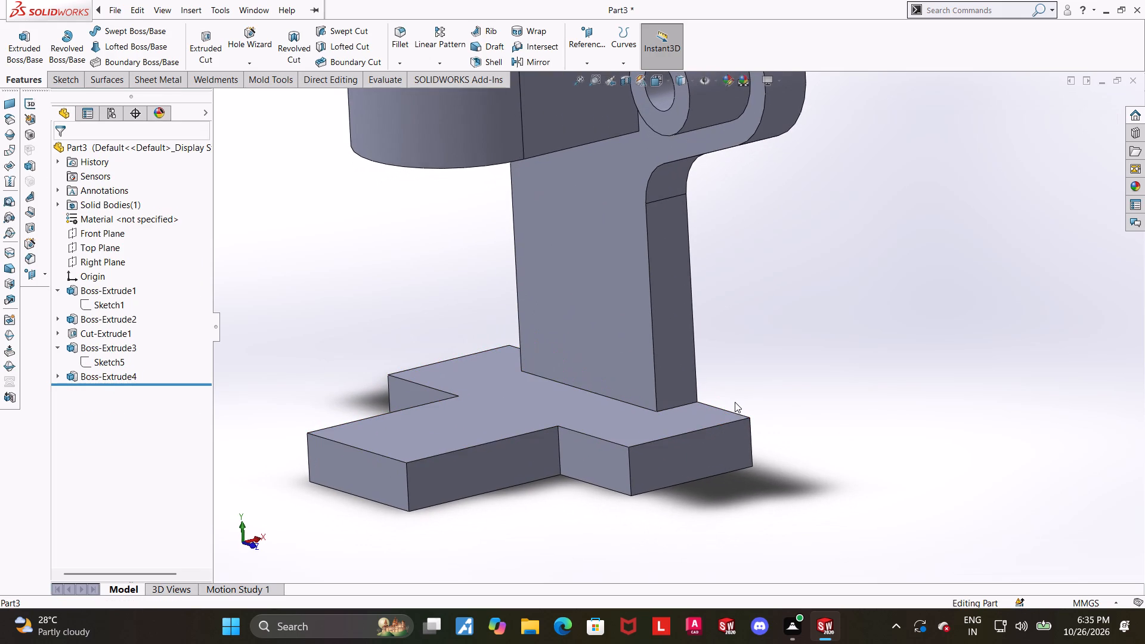
left_click(89, 372)
left_click(96, 336)
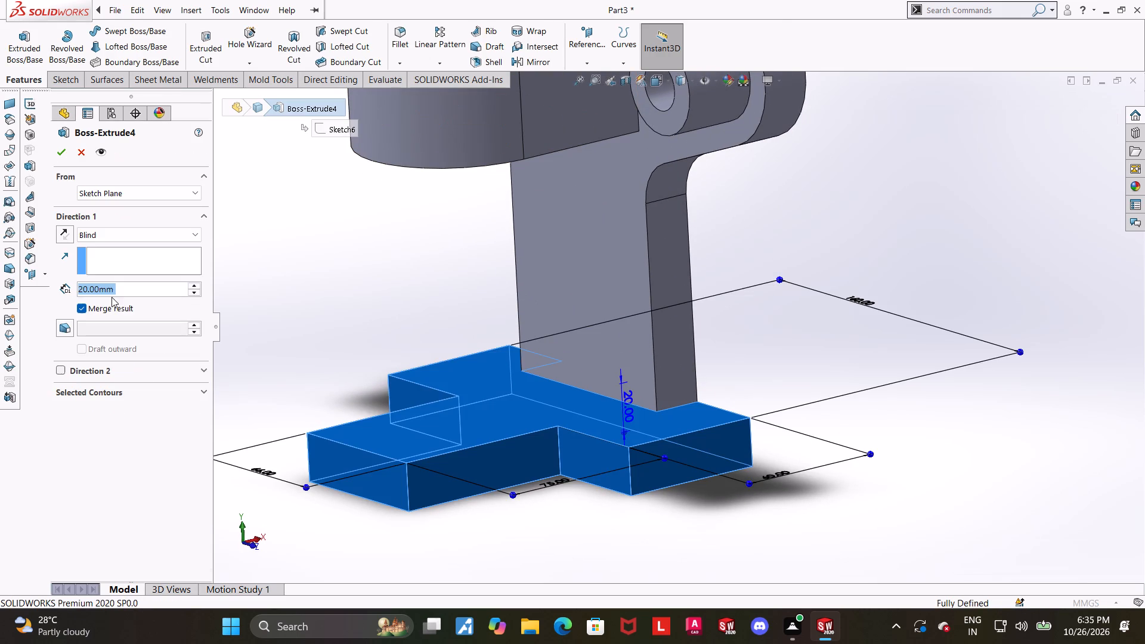
left_click(63, 156)
left_click(973, 472)
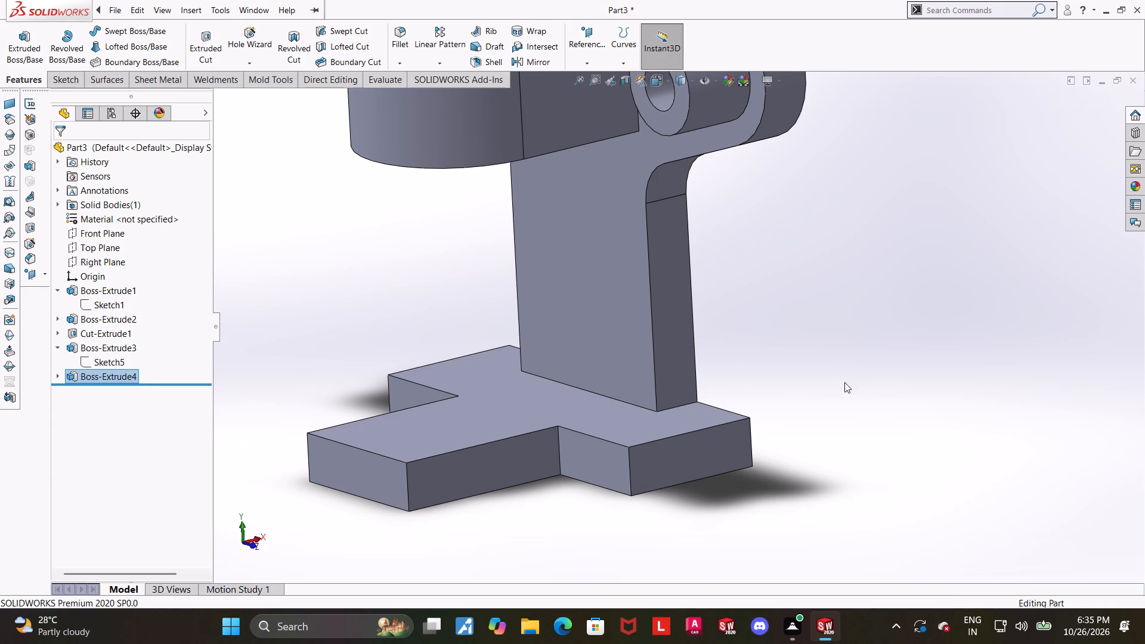
middle_click_drag(772, 368, 800, 349)
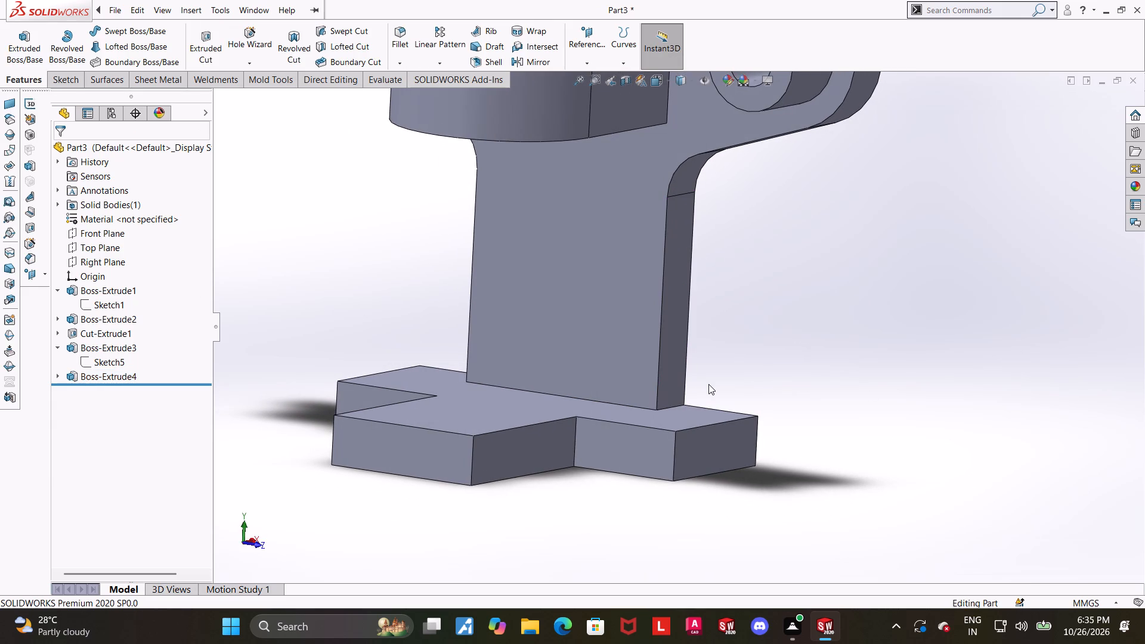
scroll(705, 399, "up", 1)
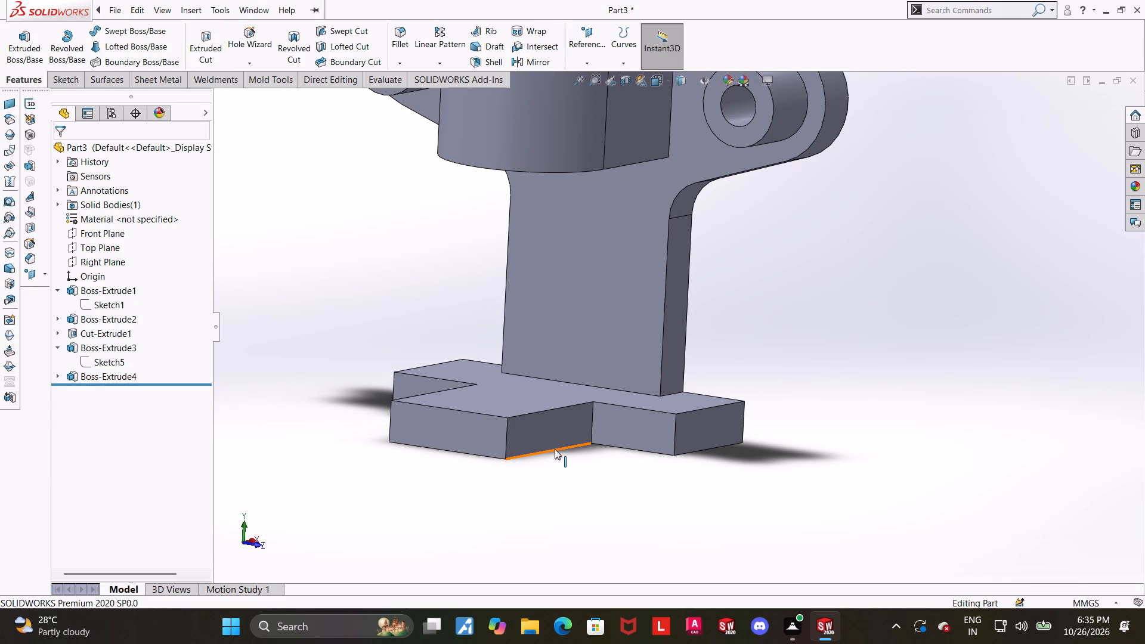
middle_click_drag(538, 456, 546, 451)
scroll(545, 463, "up", 2)
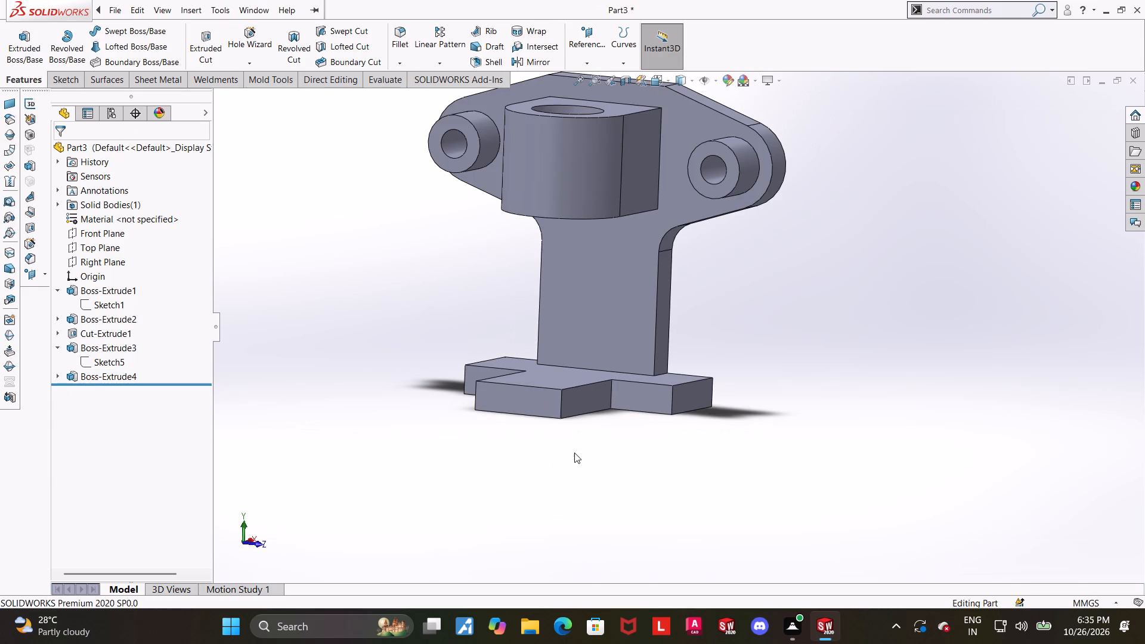
scroll(584, 457, "up", 2)
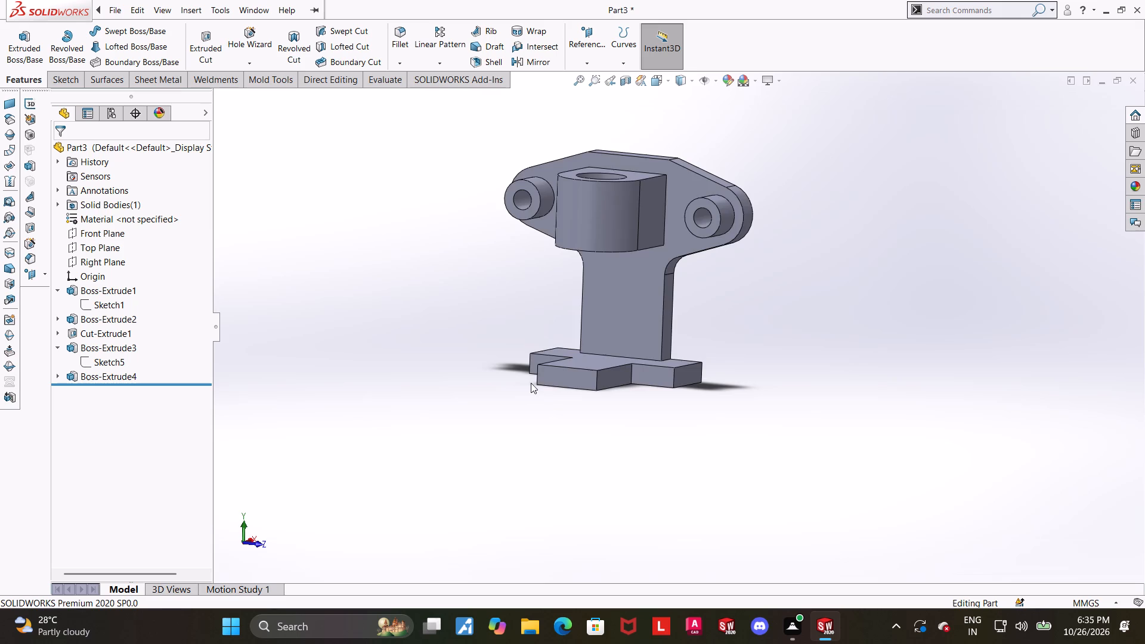
Start a sketch on the free end face of the base's tongue and view it face-on.
middle_click_drag(531, 383, 583, 371)
left_click(587, 370)
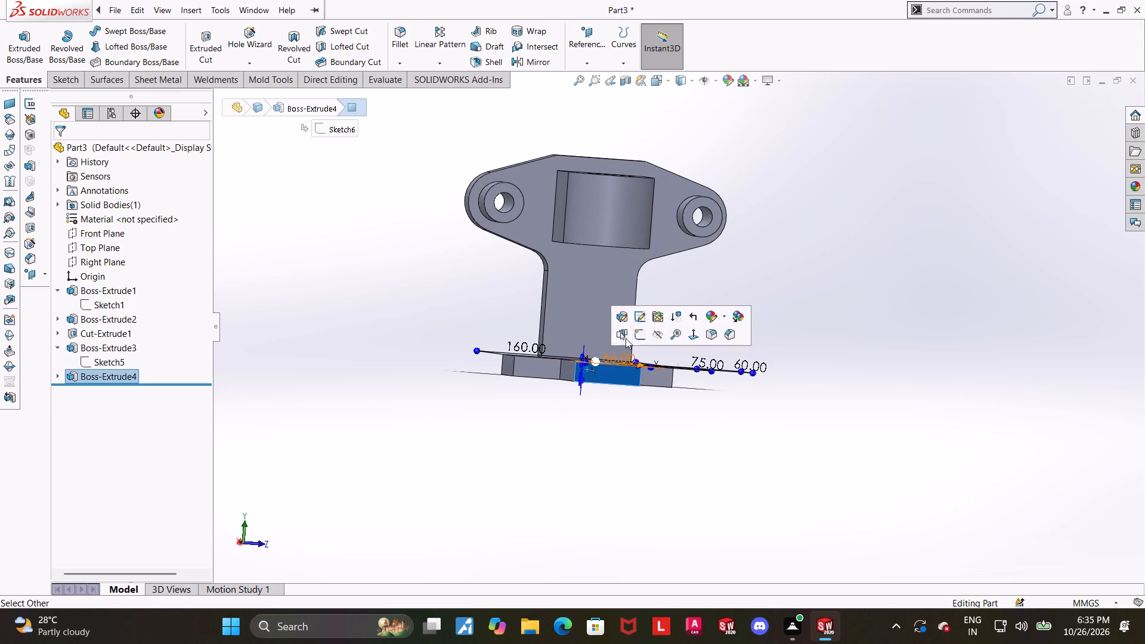
left_click(637, 335)
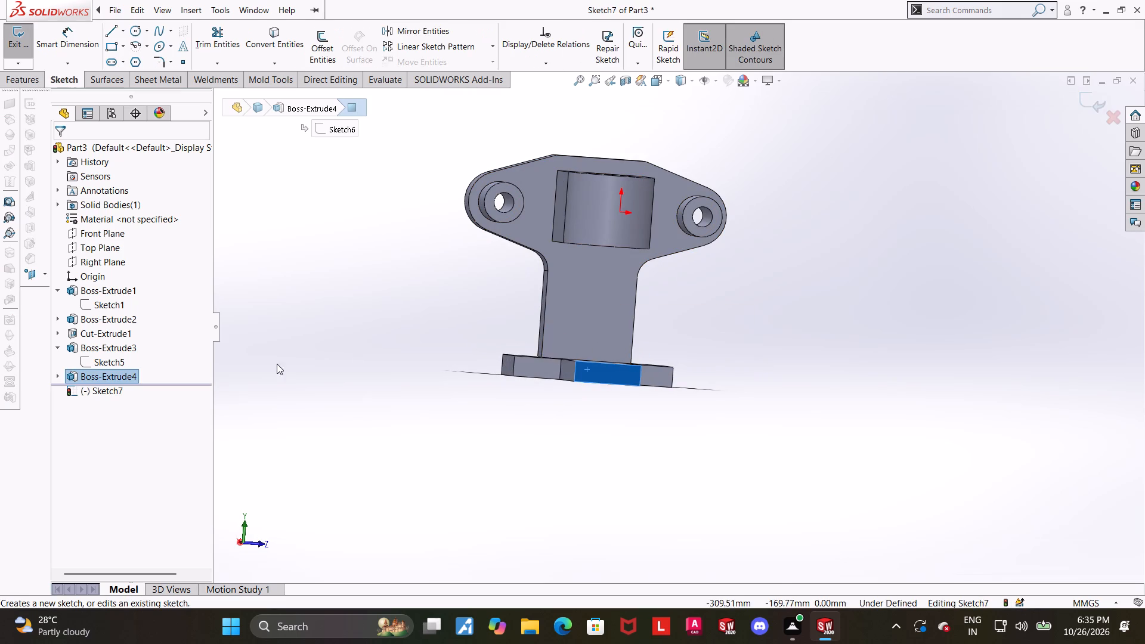
left_click(78, 391)
left_click(109, 376)
scroll(1057, 494, "up", 3)
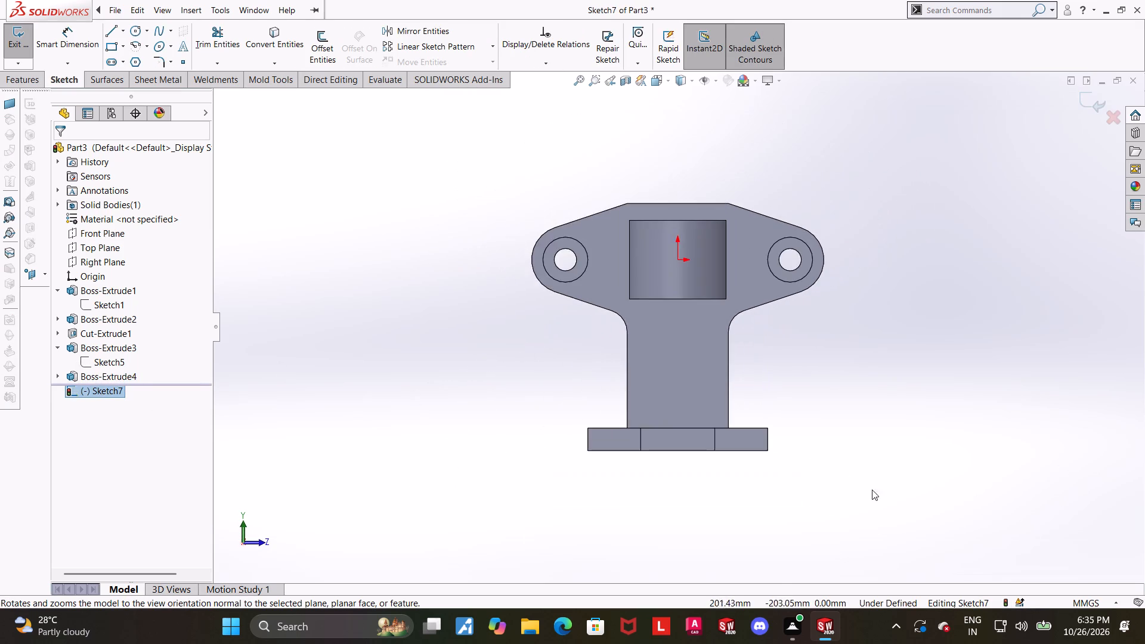
scroll(763, 500, "down", 3)
scroll(665, 376, "up", 1)
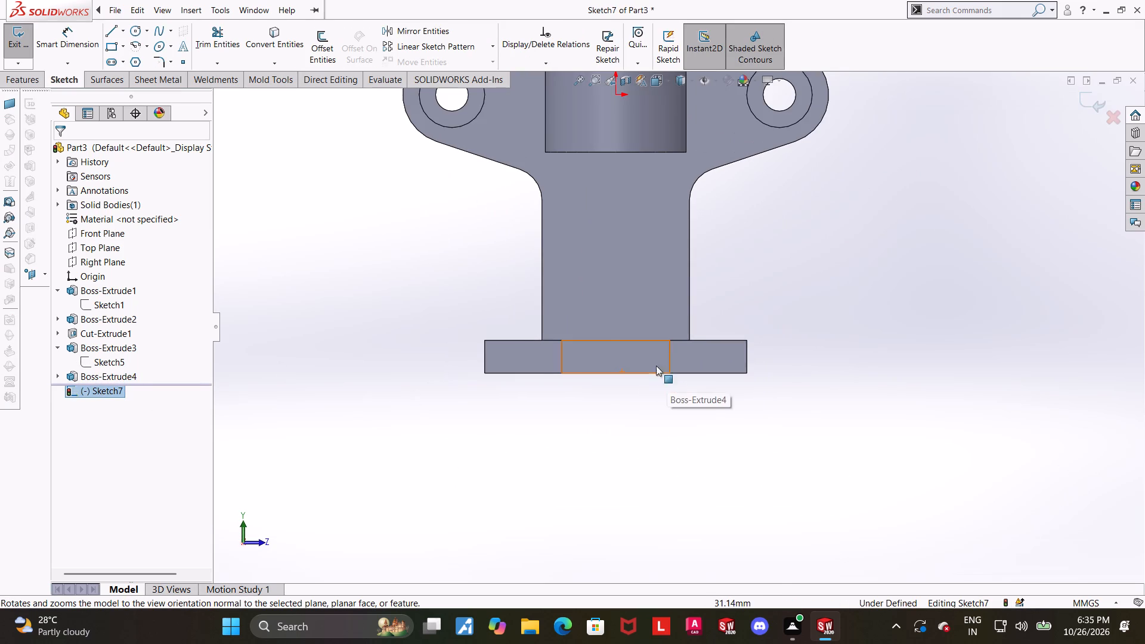
scroll(711, 359, "down", 1)
scroll(682, 417, "up", 3)
scroll(674, 445, "down", 2)
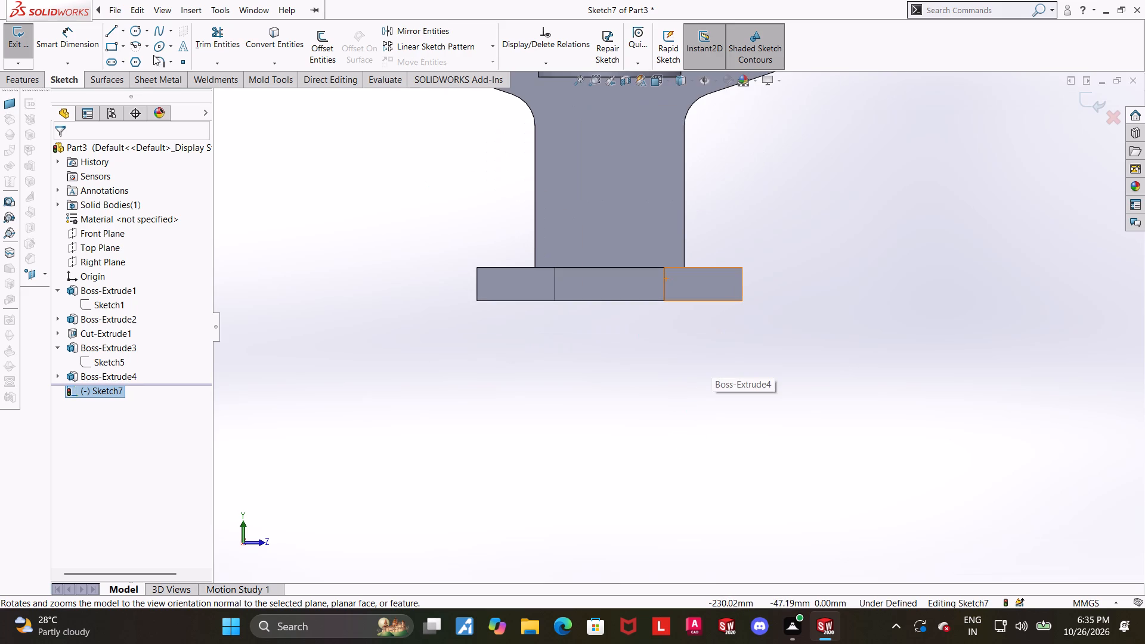
Draw a corner rectangle from the end face's upper corner, extending about 123 mm down past the base.
left_click(112, 47)
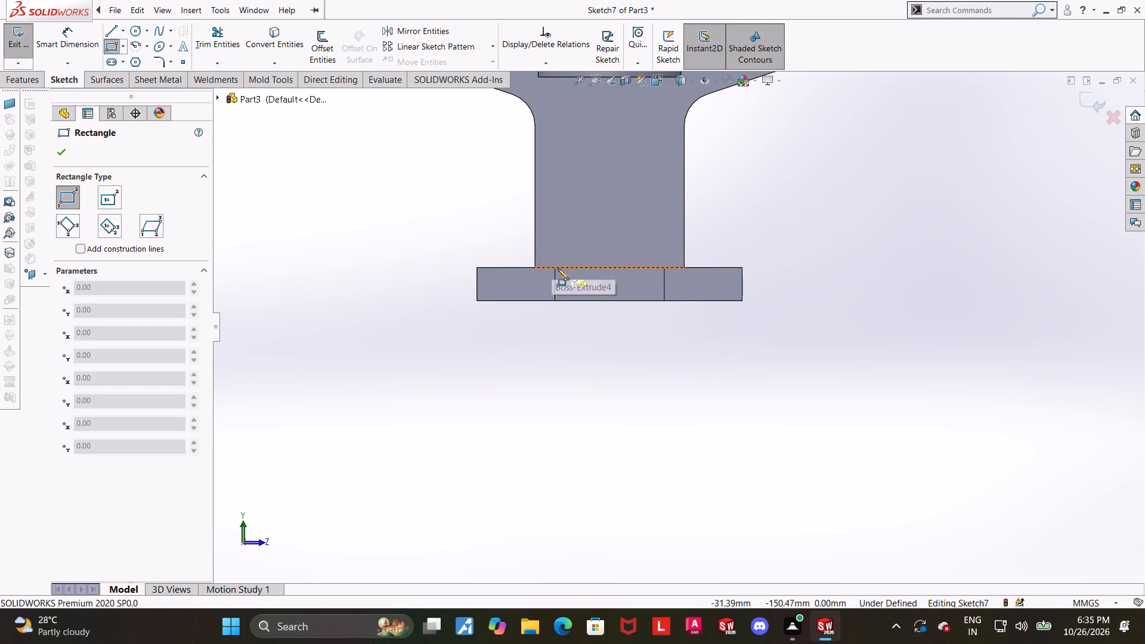
left_click(555, 270)
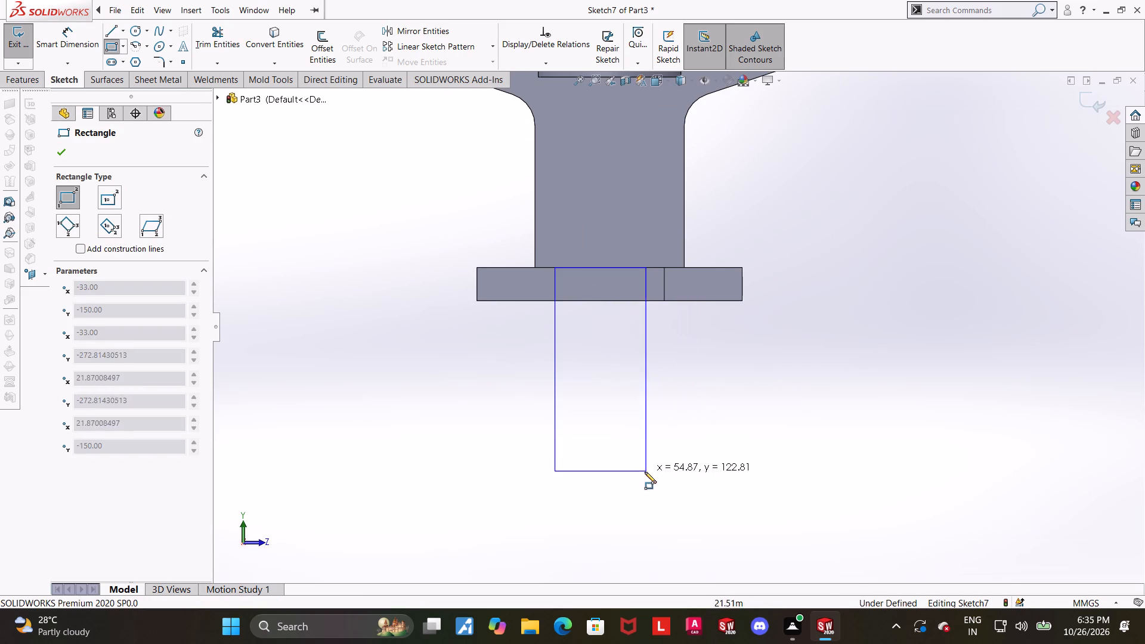
left_click(658, 472)
key("Escape")
Make the rectangle's free vertical side collinear with the nearby vertical edge of the tongue's end face.
left_click(665, 289)
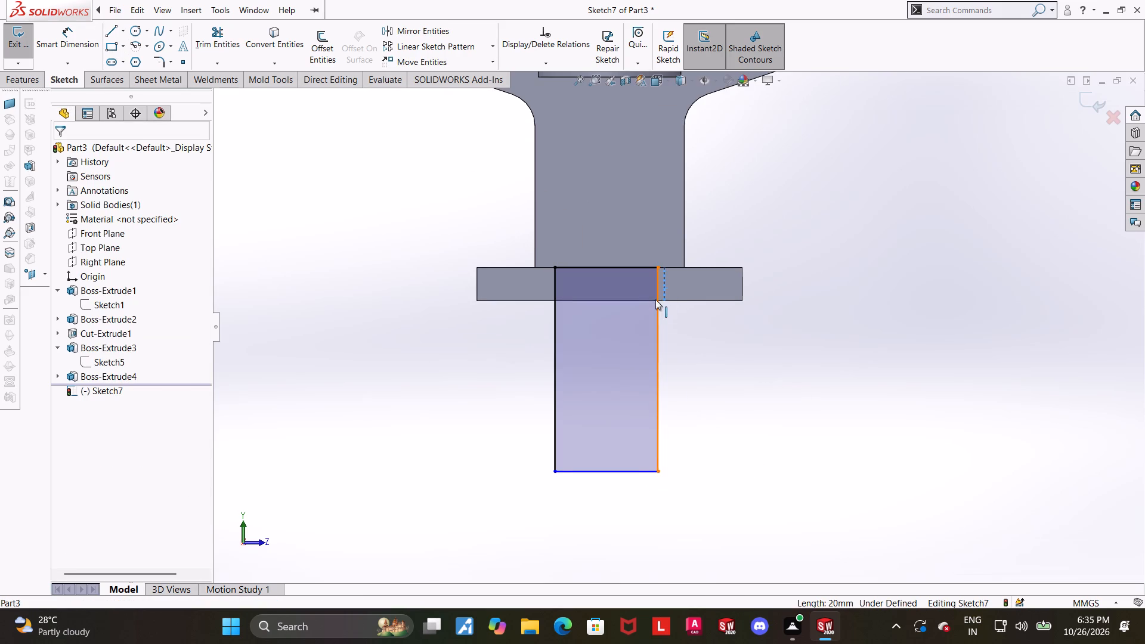
left_click(655, 300, "ctrl")
left_click(63, 361)
left_click(725, 395)
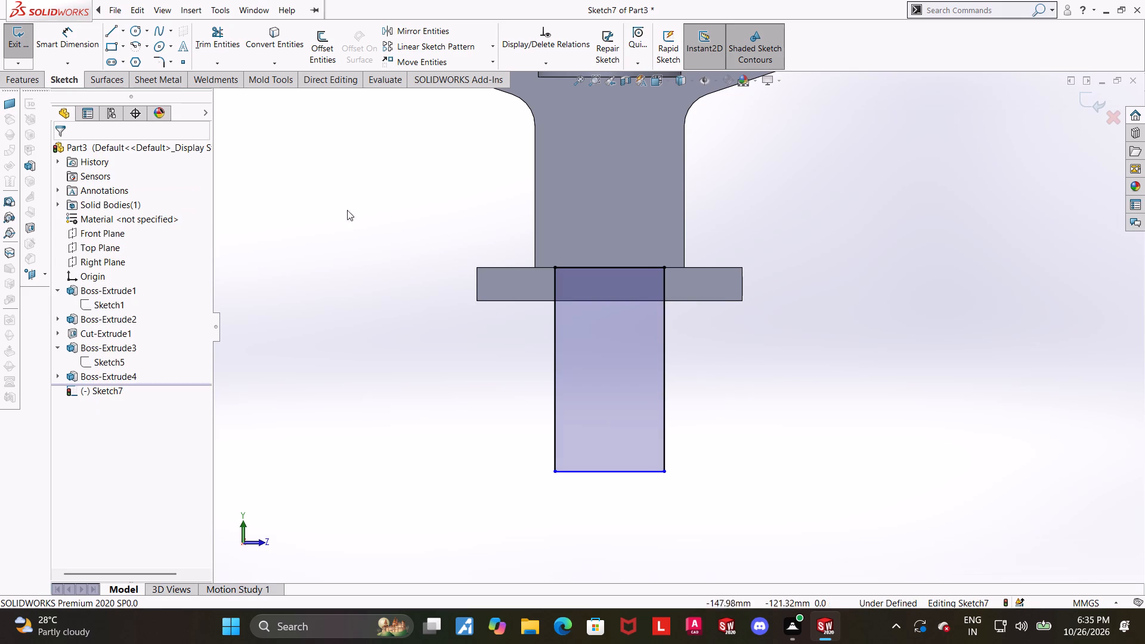
Draw a 33 mm radius semicircular arc below the rectangle, centred on its bottom line's midpoint and joining both lower corners.
left_click(130, 48)
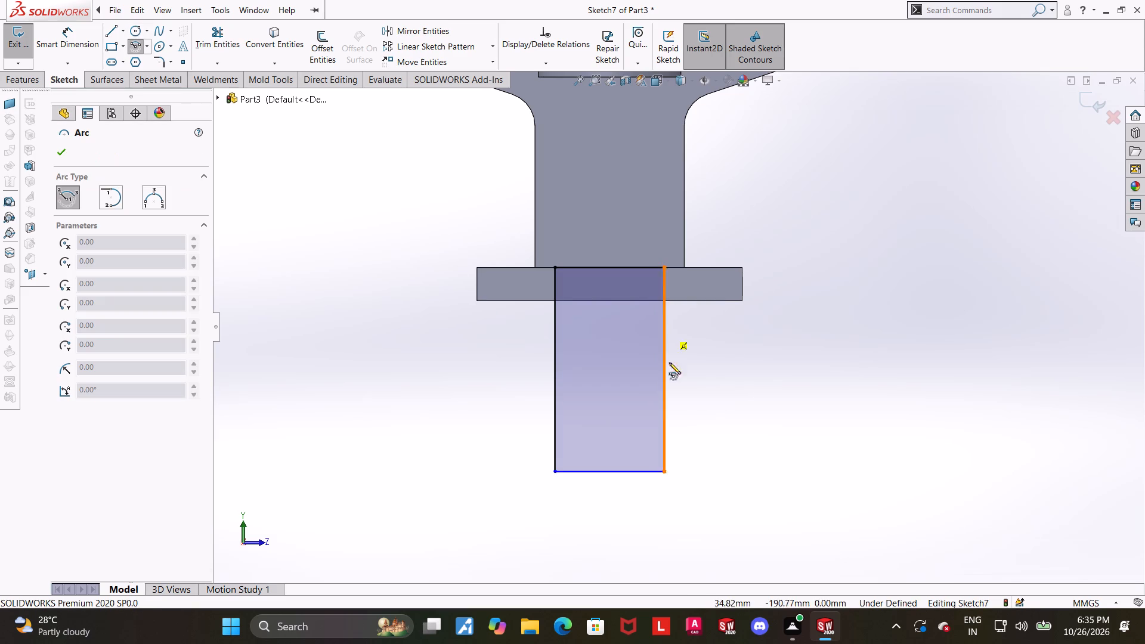
left_click(609, 473)
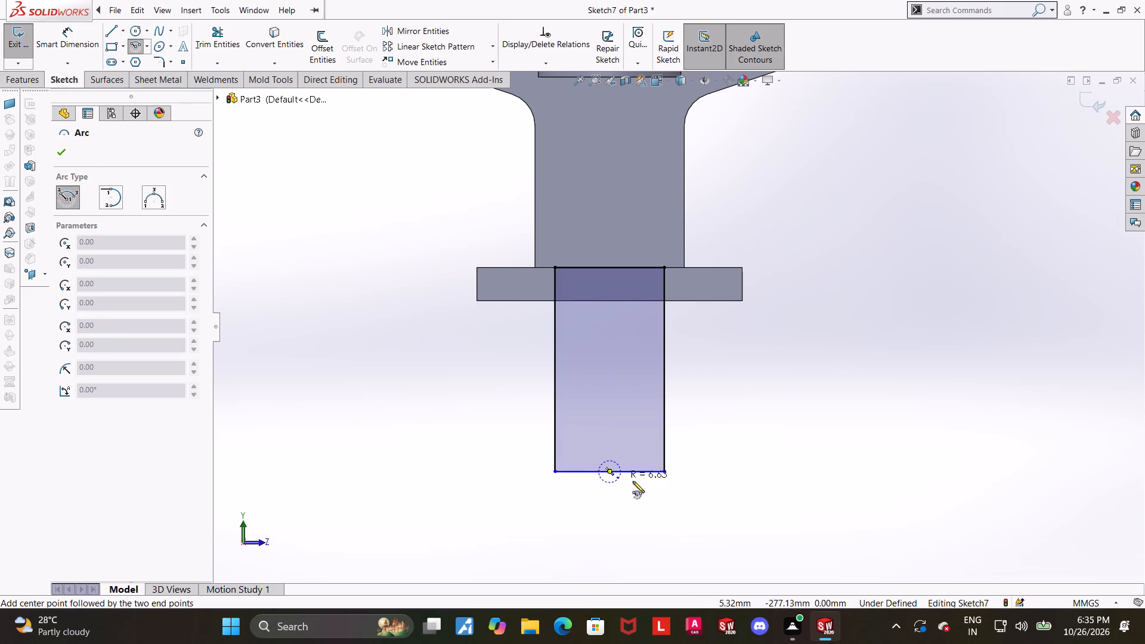
left_click(665, 472)
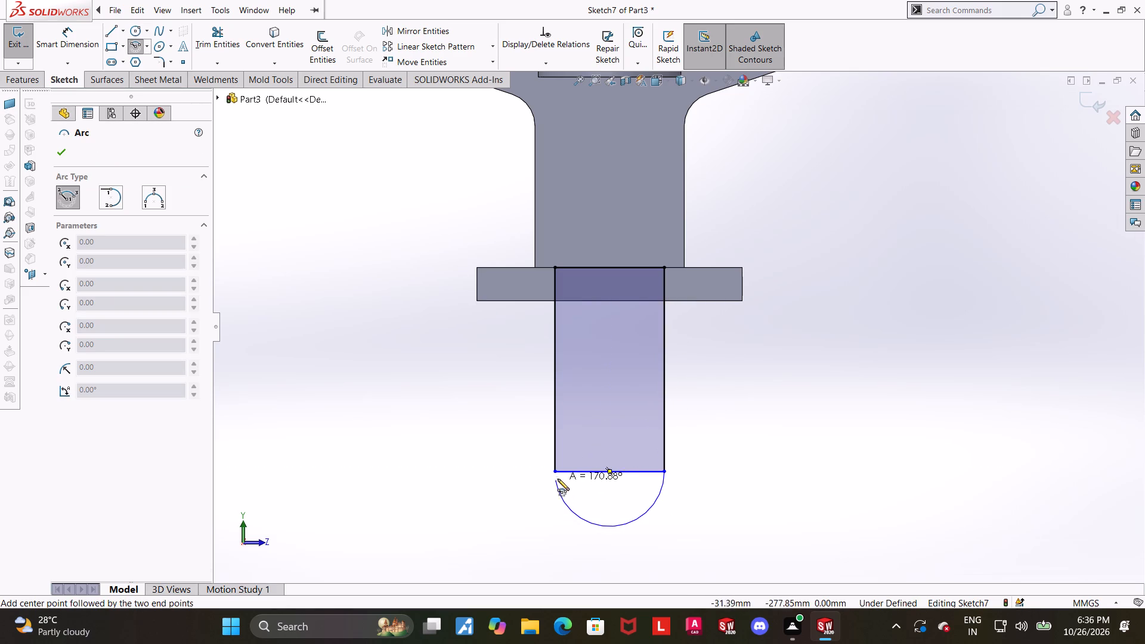
left_click(555, 472)
key("Escape")
key("Escape")
Trim the line between the rectangle and the semicircle, keeping it as construction geometry.
left_click(205, 40)
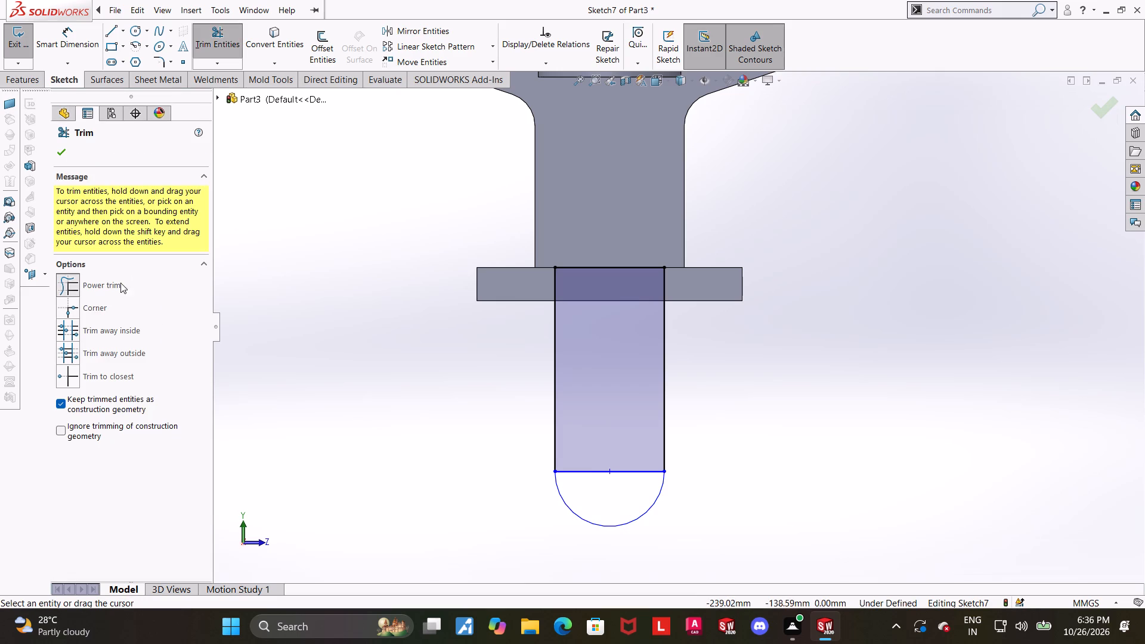
left_click_drag(616, 491, 583, 430)
scroll(735, 472, "up", 2)
key("Escape")
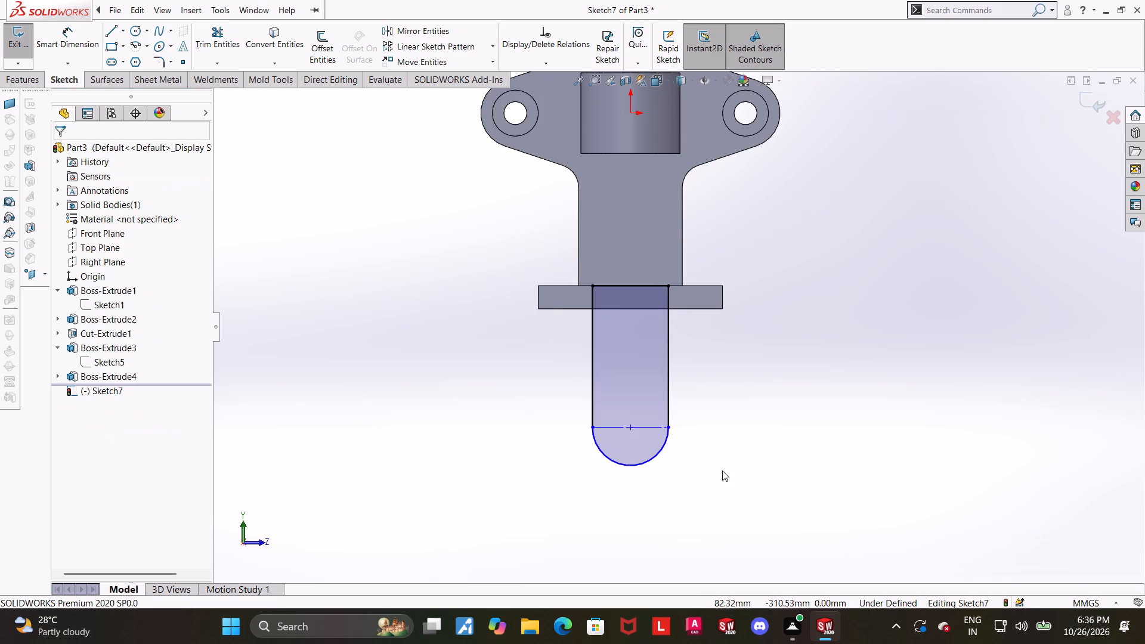
scroll(813, 462, "up", 1)
key("Escape")
scroll(775, 366, "down", 2)
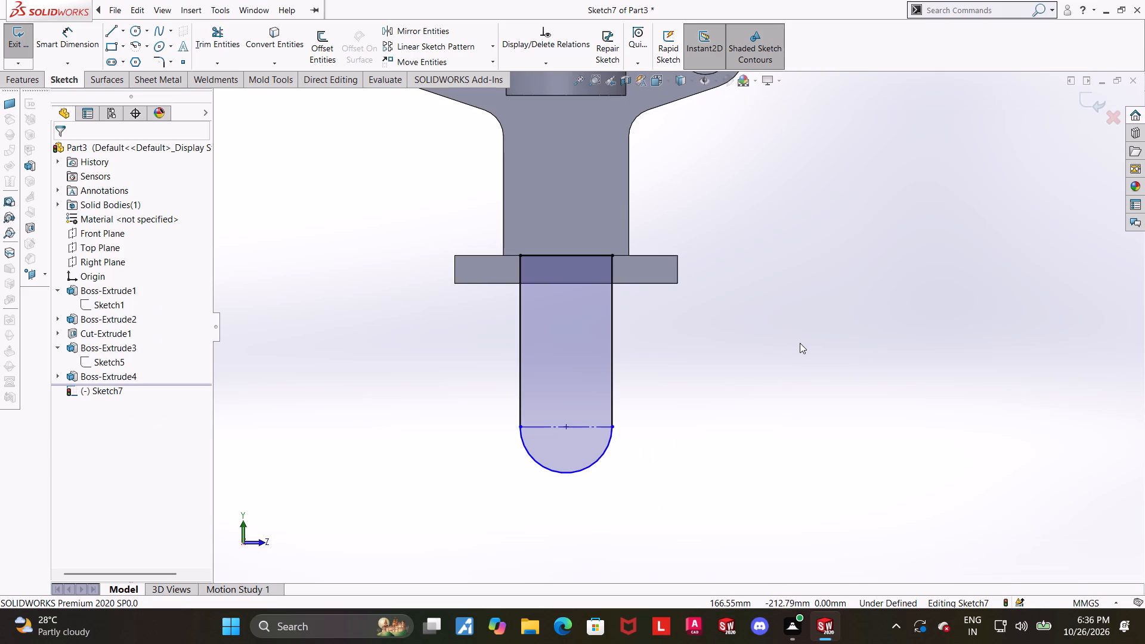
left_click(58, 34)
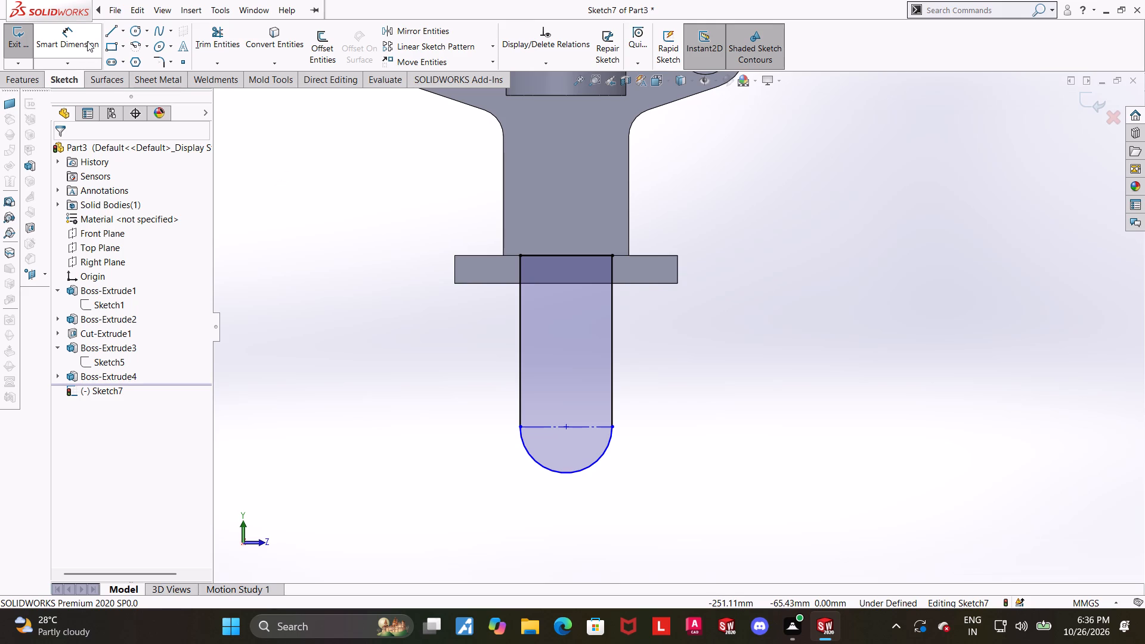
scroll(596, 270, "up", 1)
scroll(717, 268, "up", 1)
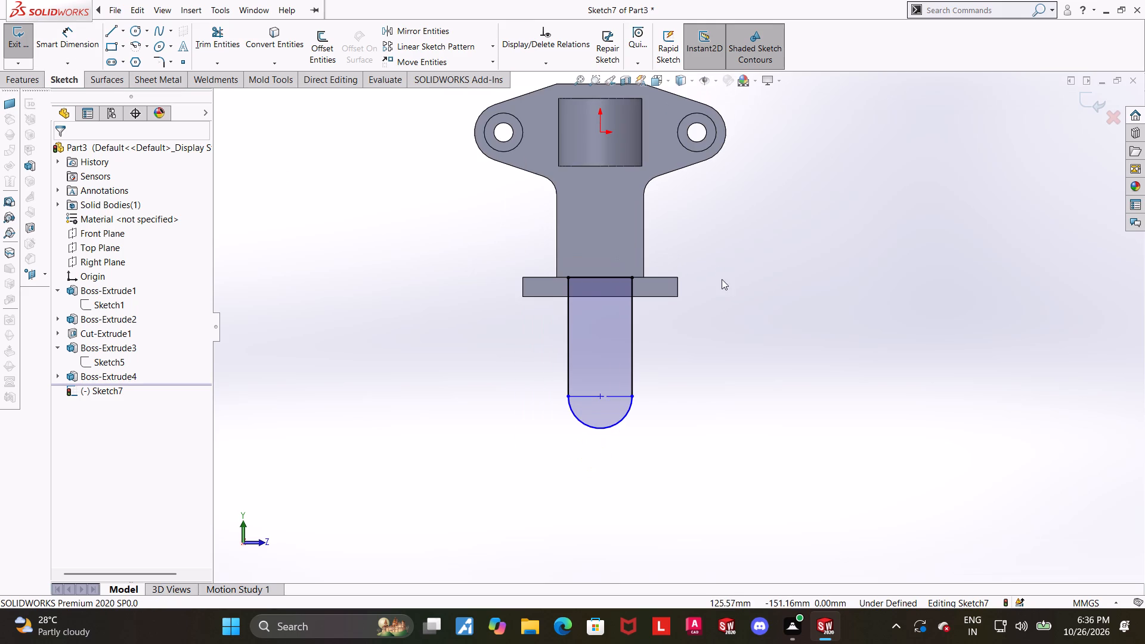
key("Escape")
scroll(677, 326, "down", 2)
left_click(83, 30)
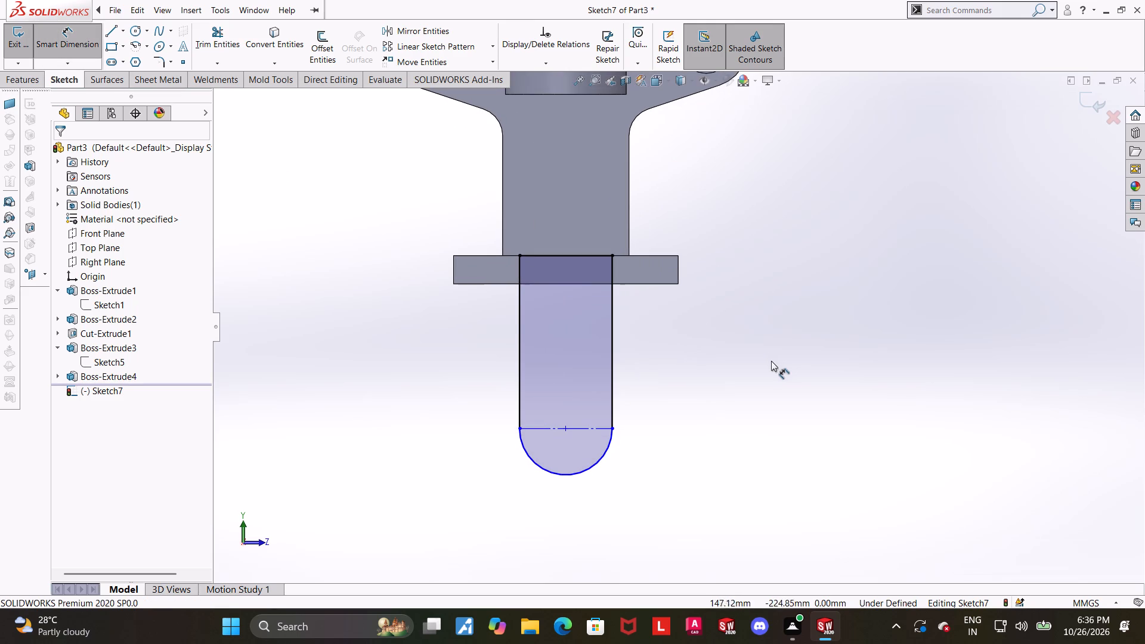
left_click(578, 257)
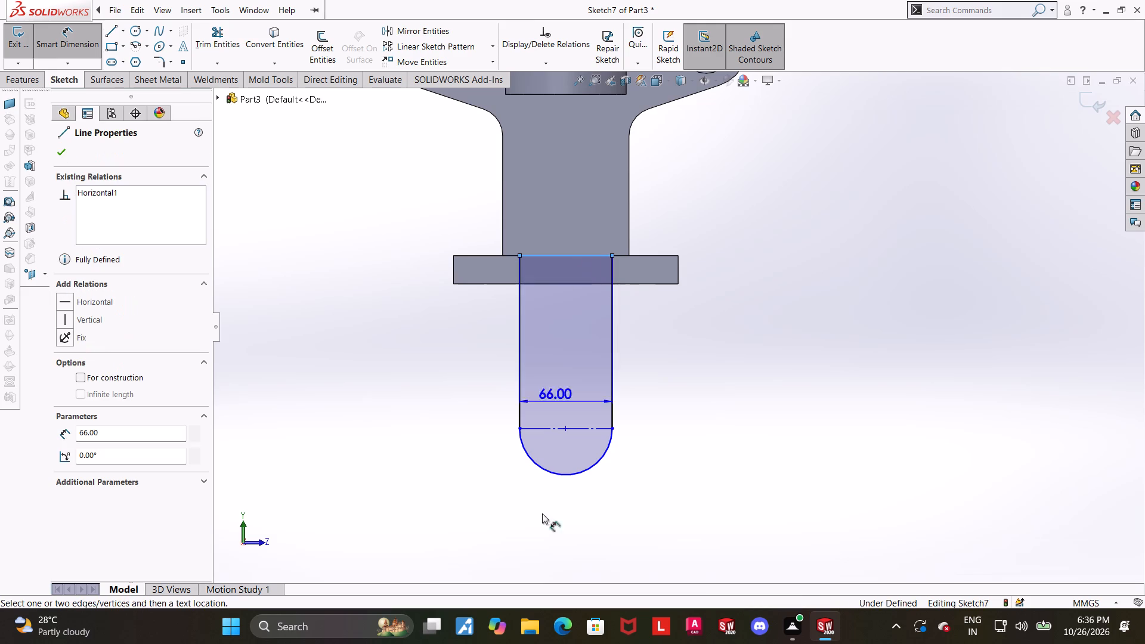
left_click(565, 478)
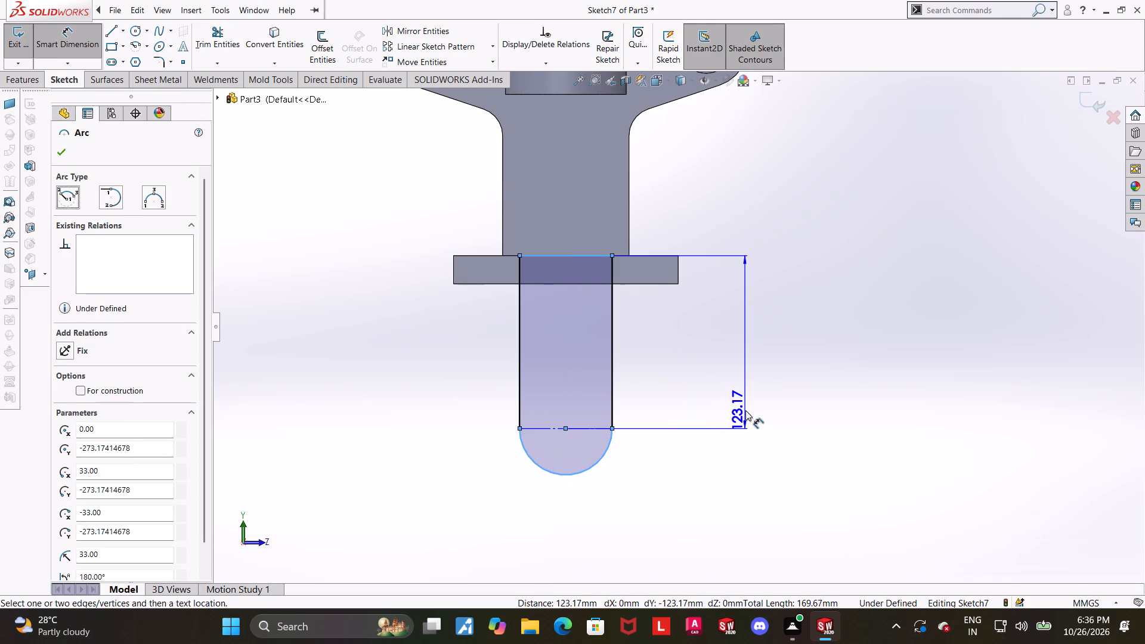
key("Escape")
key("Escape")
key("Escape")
Dimension the round-ended profile's overall height from its top line to the bottom of the arc as 110 mm.
left_click(66, 44)
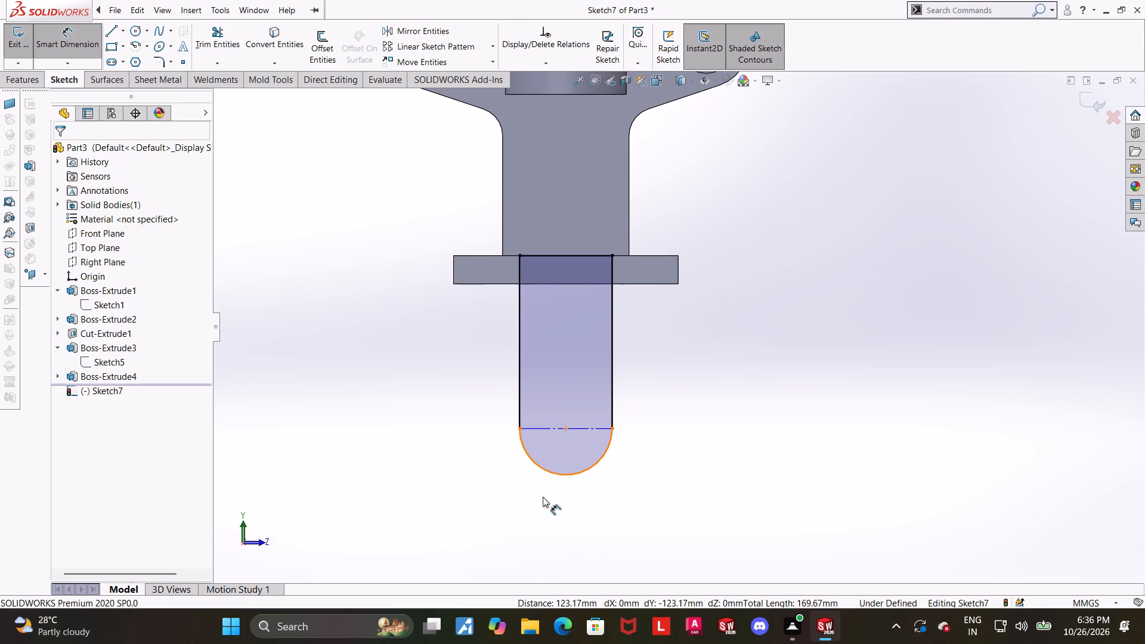
left_click(566, 477)
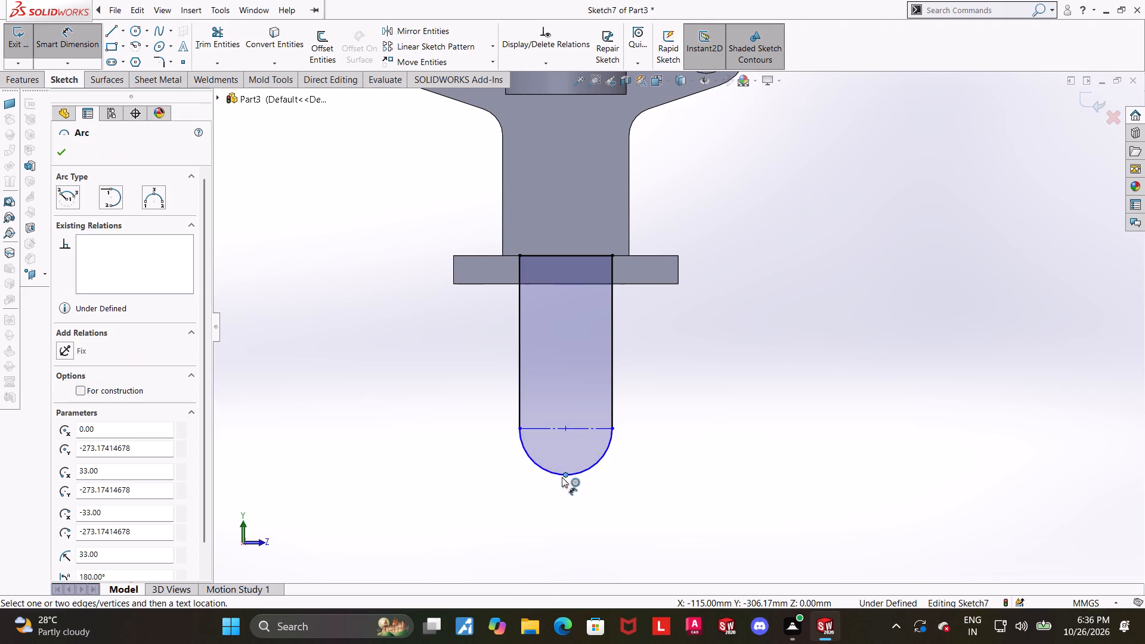
left_click(578, 255)
left_click(813, 381)
type("11")
key("minus")
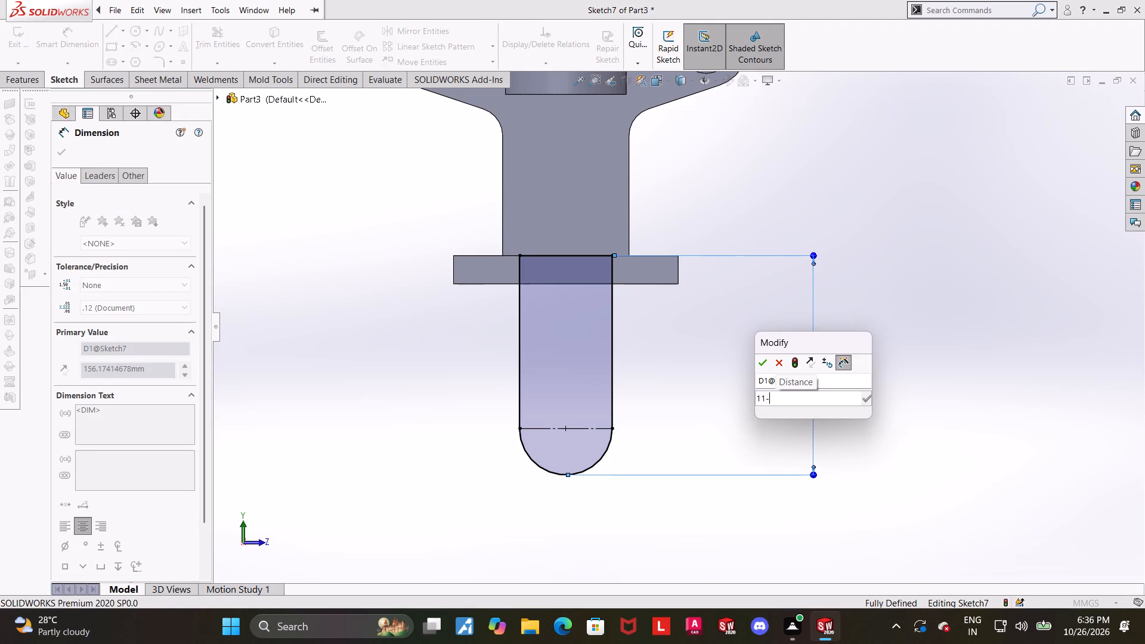
key("BackSpace")
key("0")
key("Return")
key("Escape")
key("Escape")
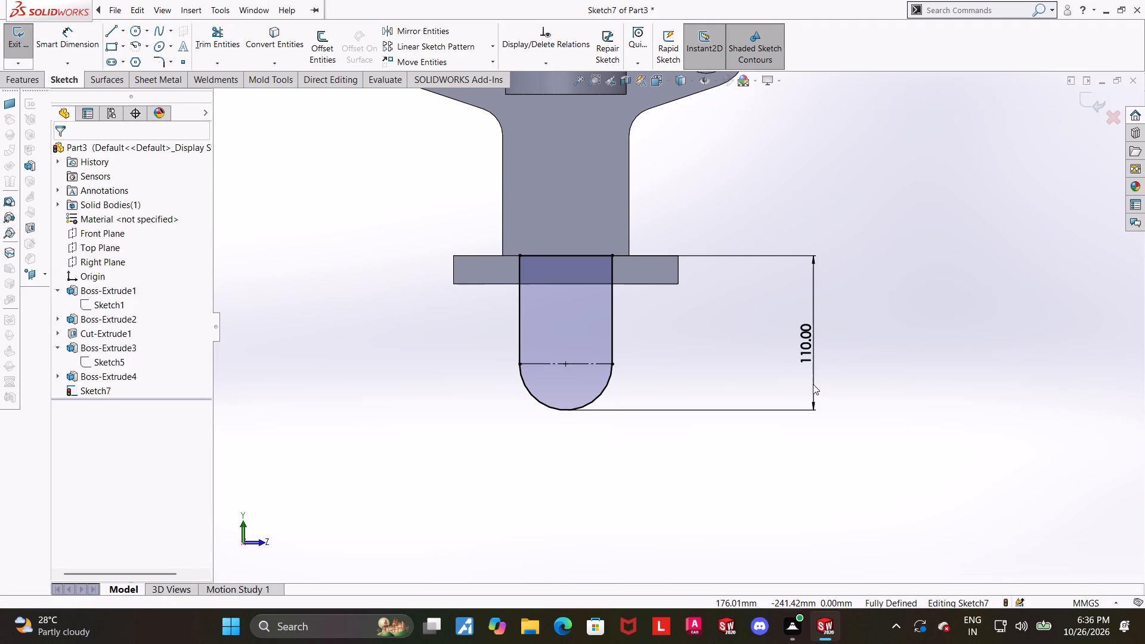
Draw a circle about 36 mm in diameter centred on the semicircular arc's centre point.
scroll(842, 442, "up", 1)
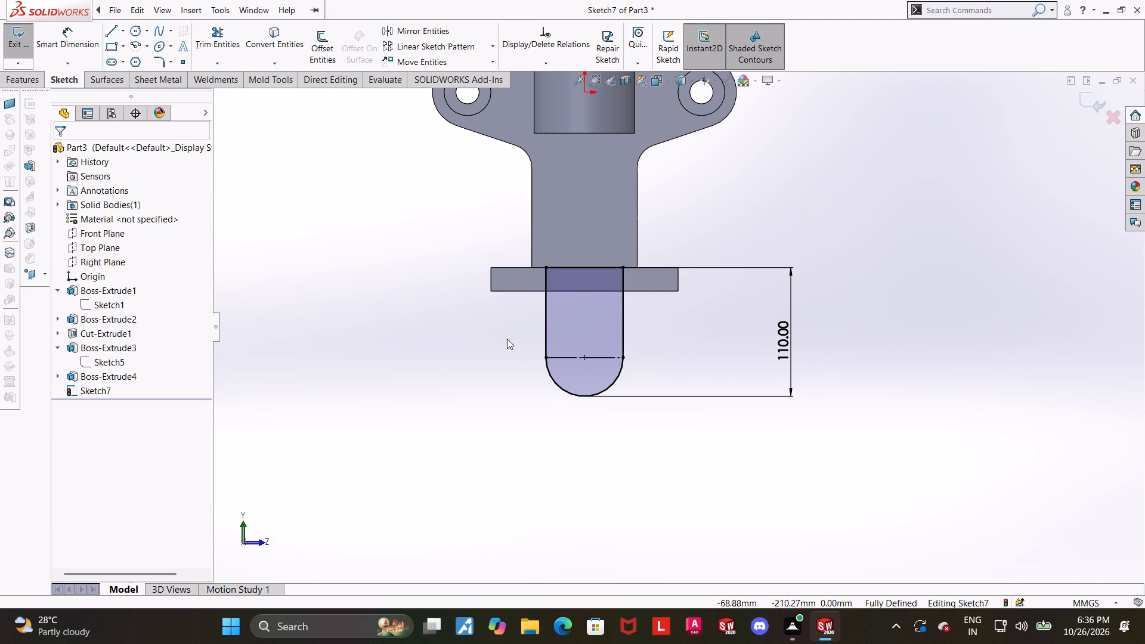
scroll(523, 341, "down", 1)
scroll(650, 261, "down", 1)
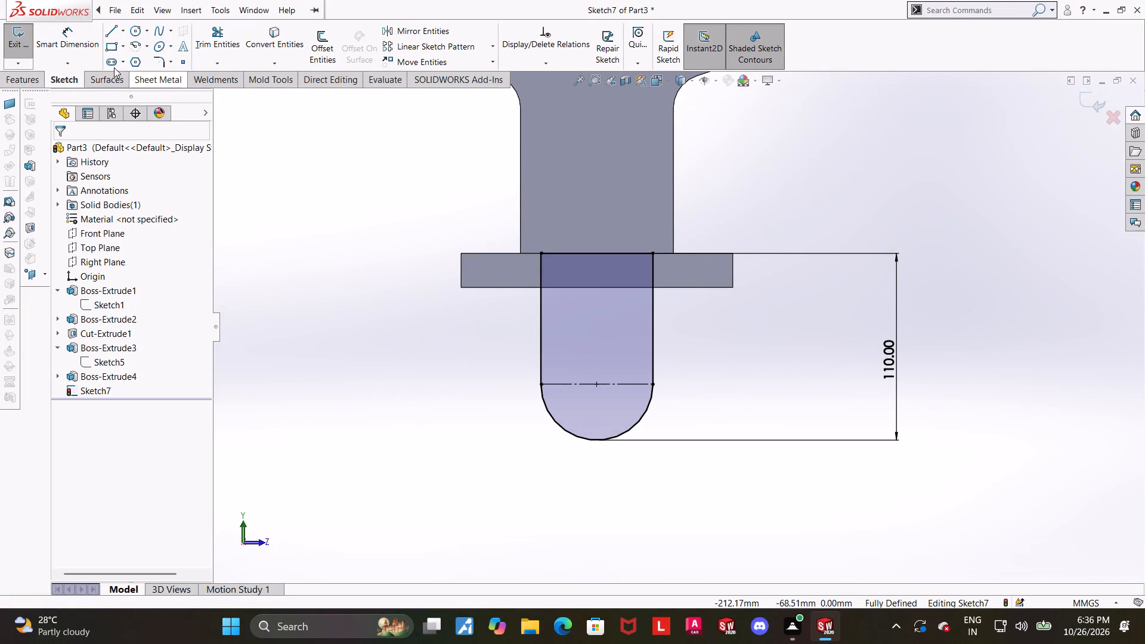
left_click(133, 30)
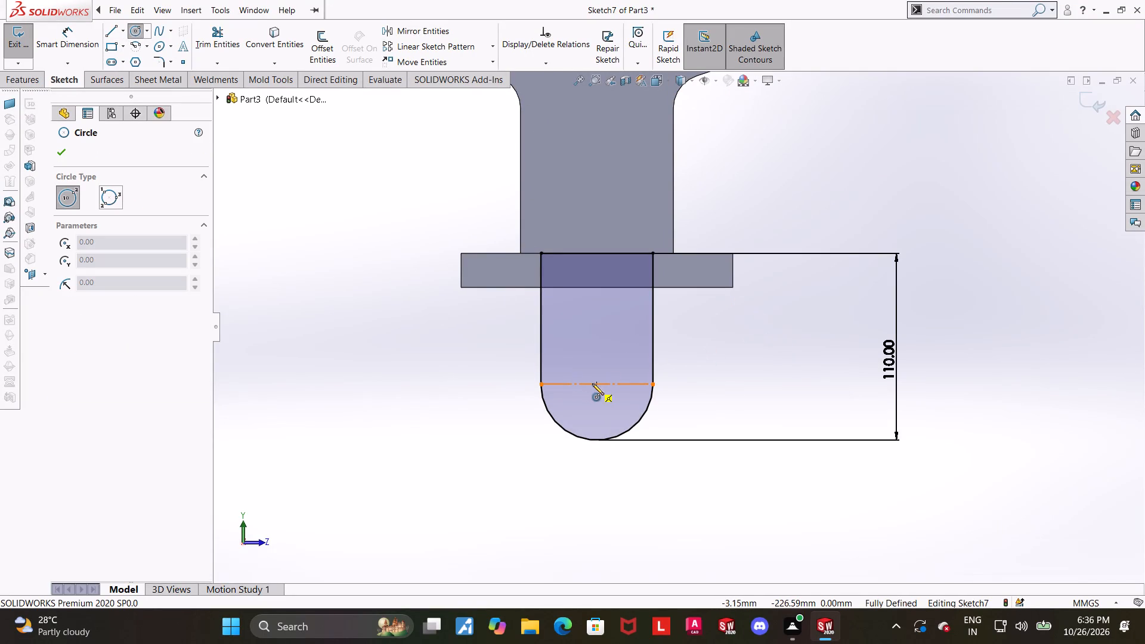
left_click(596, 385)
left_click(616, 361)
key("Escape")
key("Escape")
Set the circle's diameter to 30 mm.
left_click(49, 41)
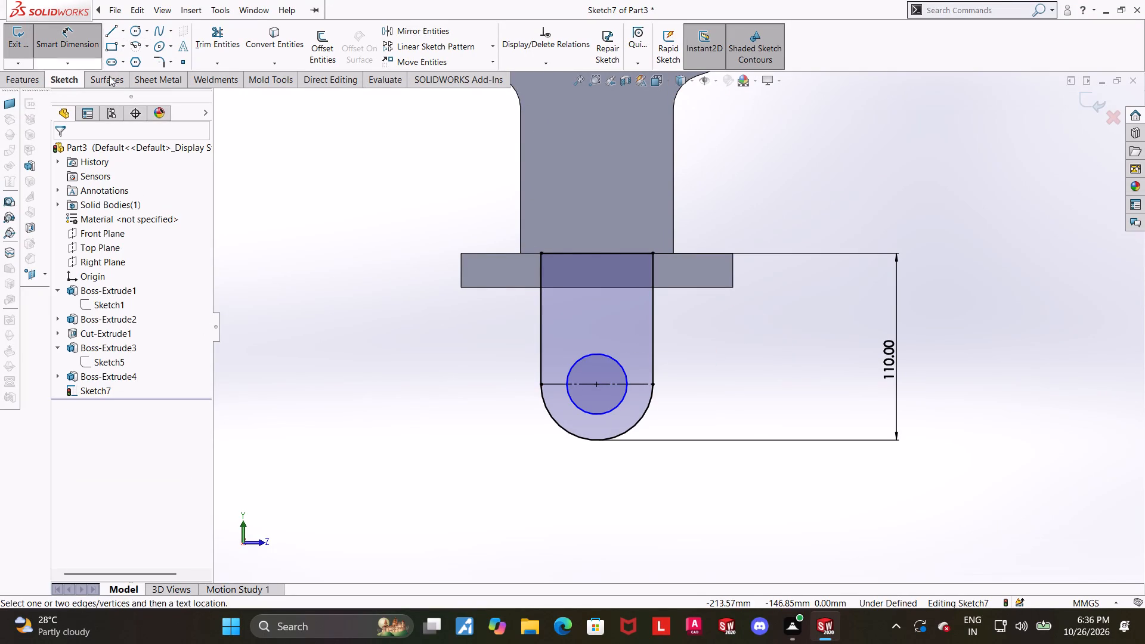
scroll(586, 250, "up", 1)
scroll(695, 303, "down", 1)
left_click(605, 364)
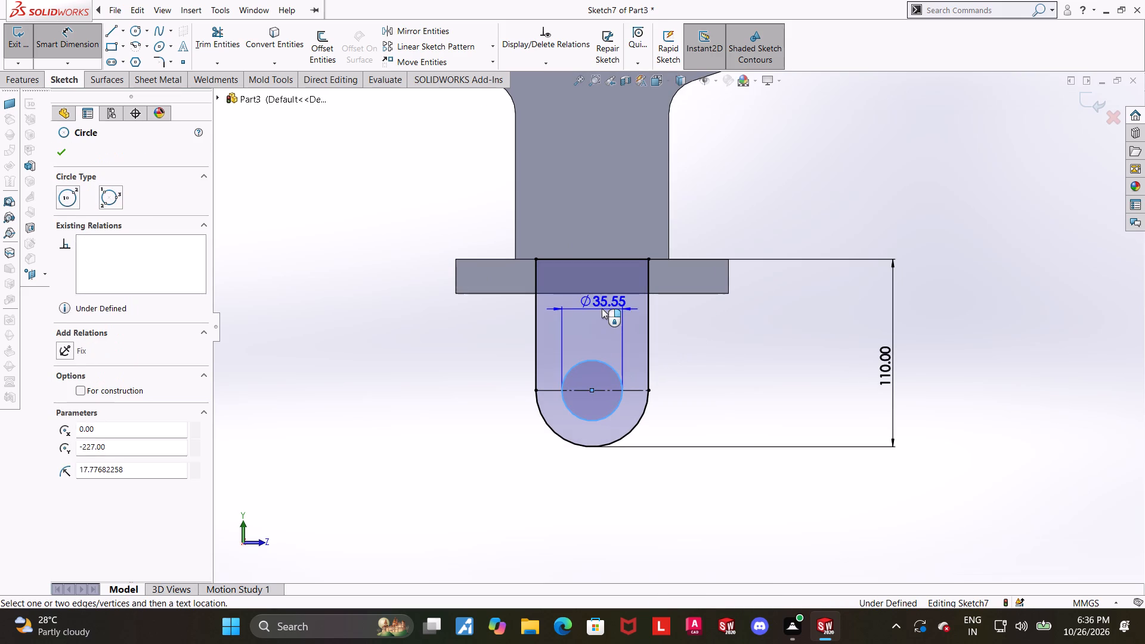
left_click(602, 308)
type("30")
key("Return")
key("Escape")
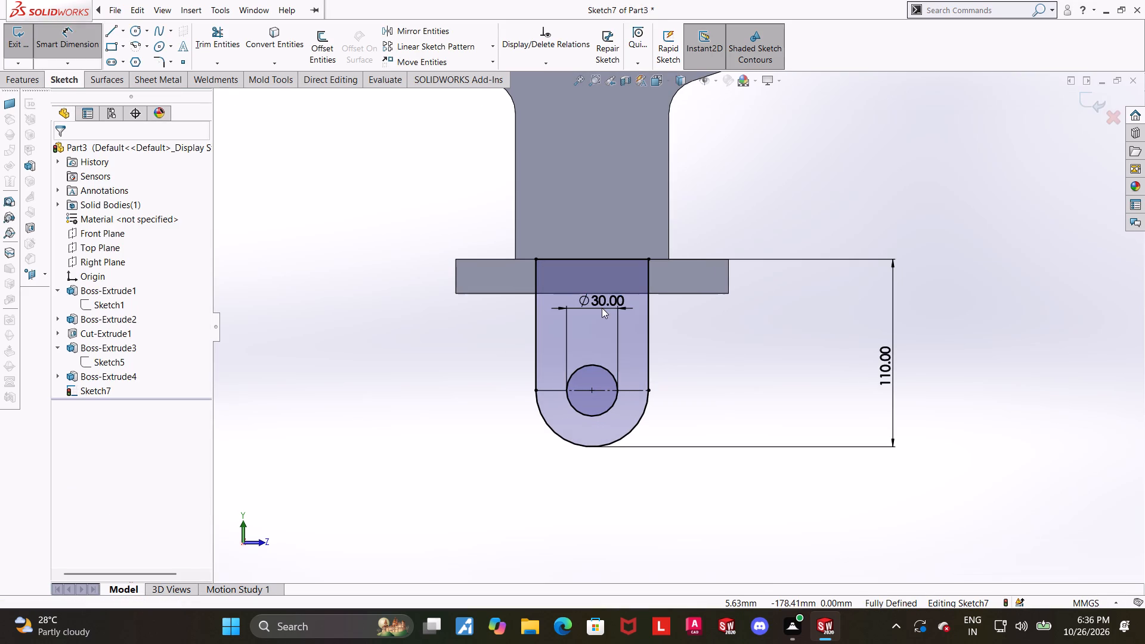
key("Escape")
Finish the sketch and extrude the holed round-ended profile 20 mm blind, reversed to run inward beneath the base tongue.
scroll(1013, 307, "up", 1)
scroll(922, 325, "down", 1)
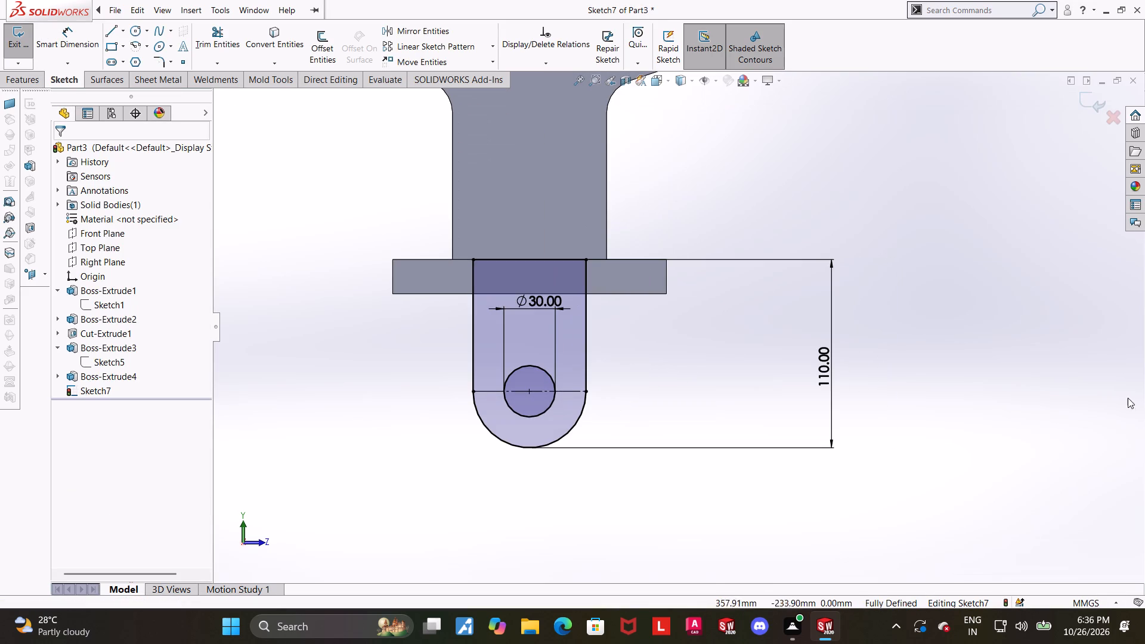
scroll(698, 332, "up", 1)
scroll(628, 380, "down", 1)
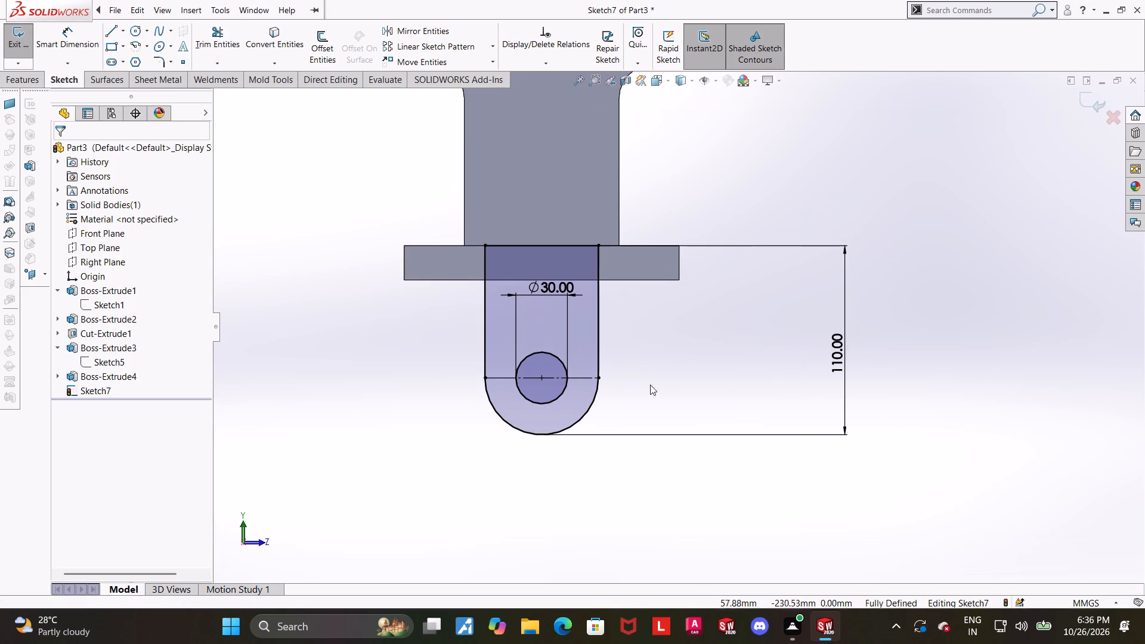
middle_click_drag(676, 320, 627, 413)
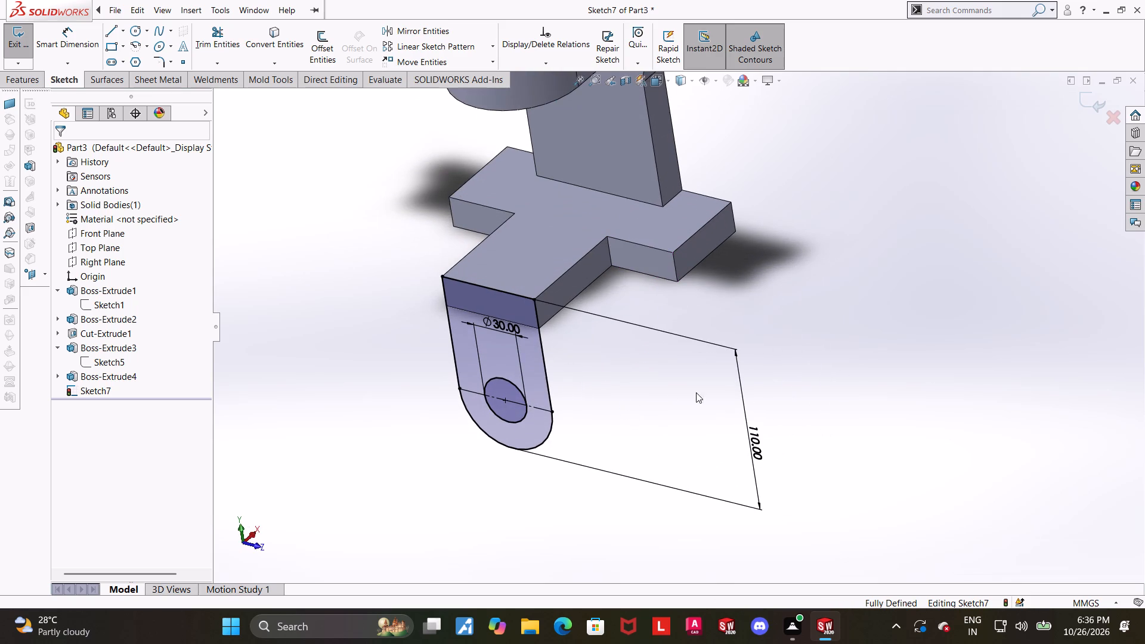
middle_click_drag(782, 398, 784, 383)
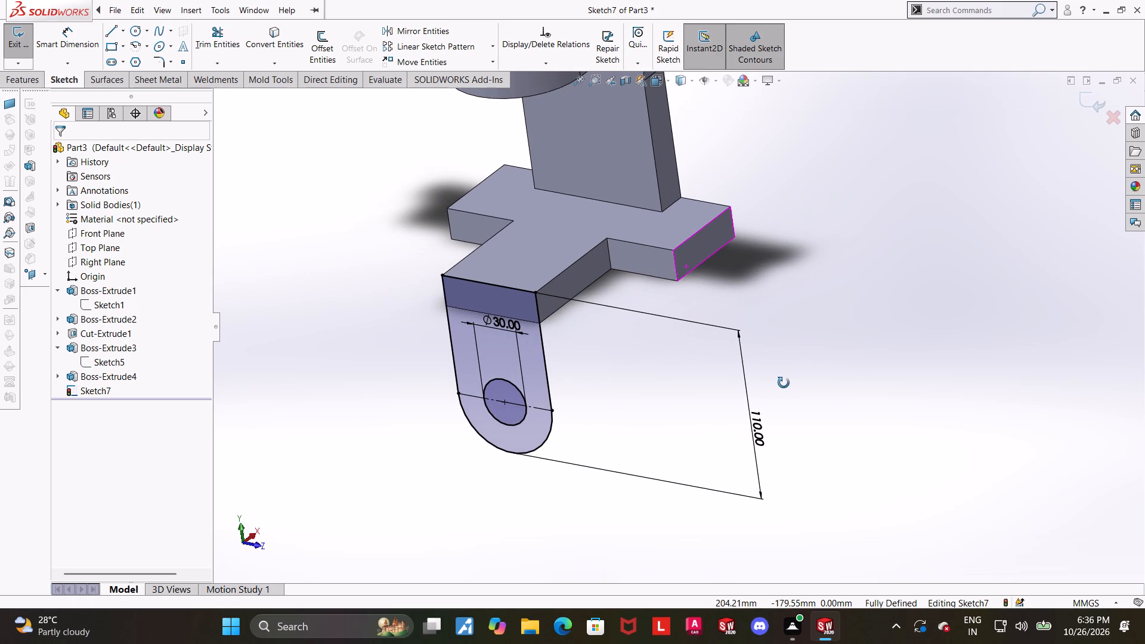
middle_click_drag(784, 383, 783, 383)
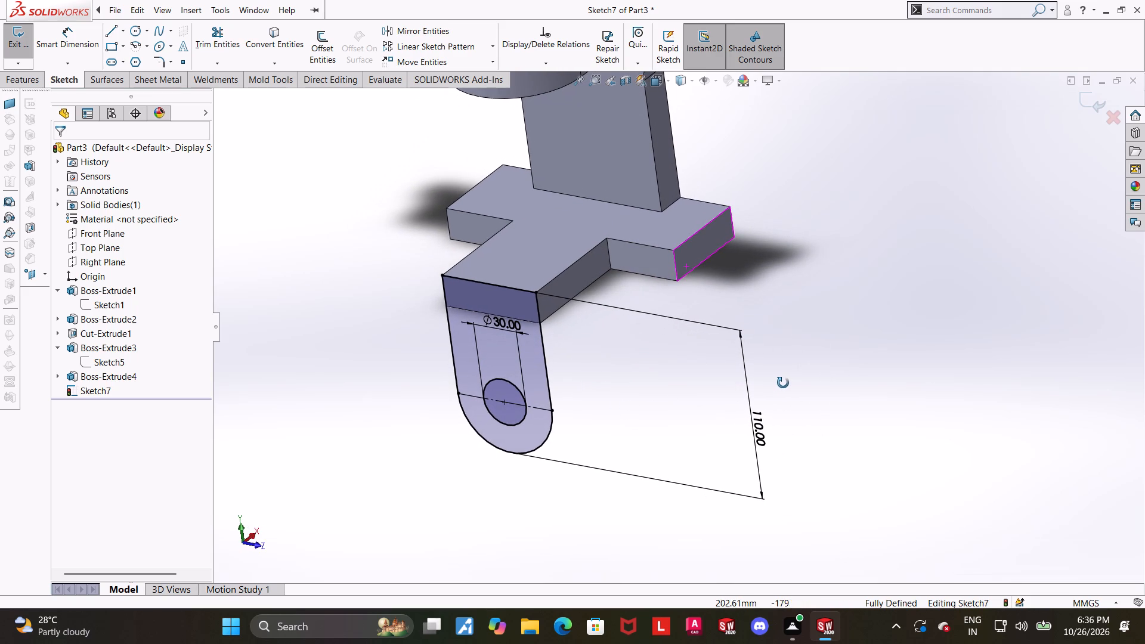
middle_click_drag(783, 383, 765, 320)
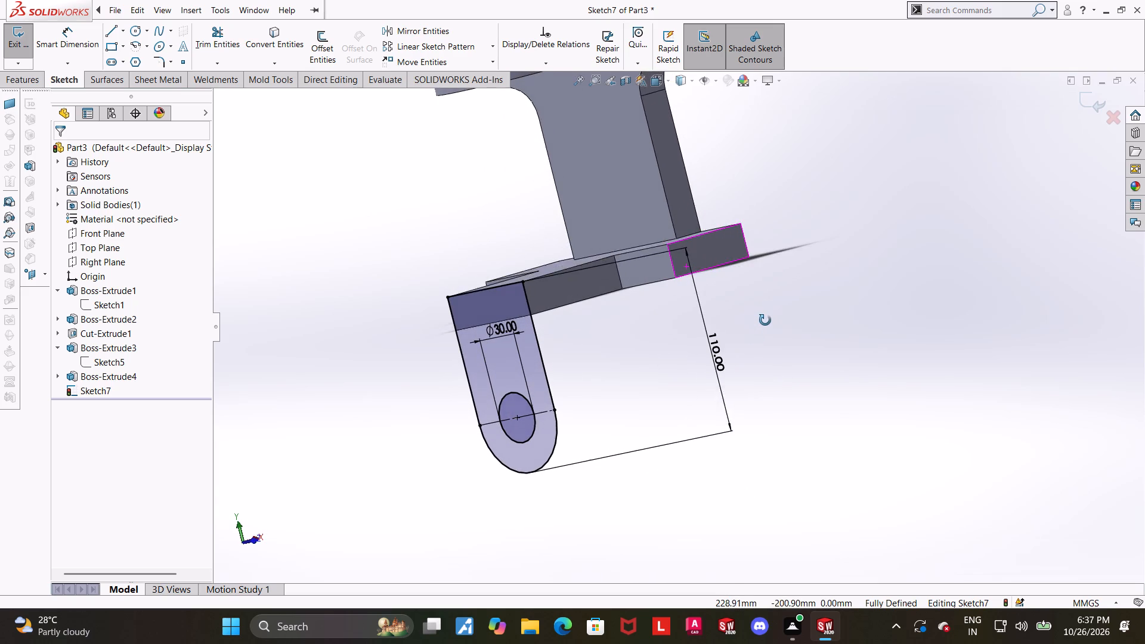
middle_click_drag(765, 320, 762, 329)
left_click(1086, 104)
left_click(20, 55)
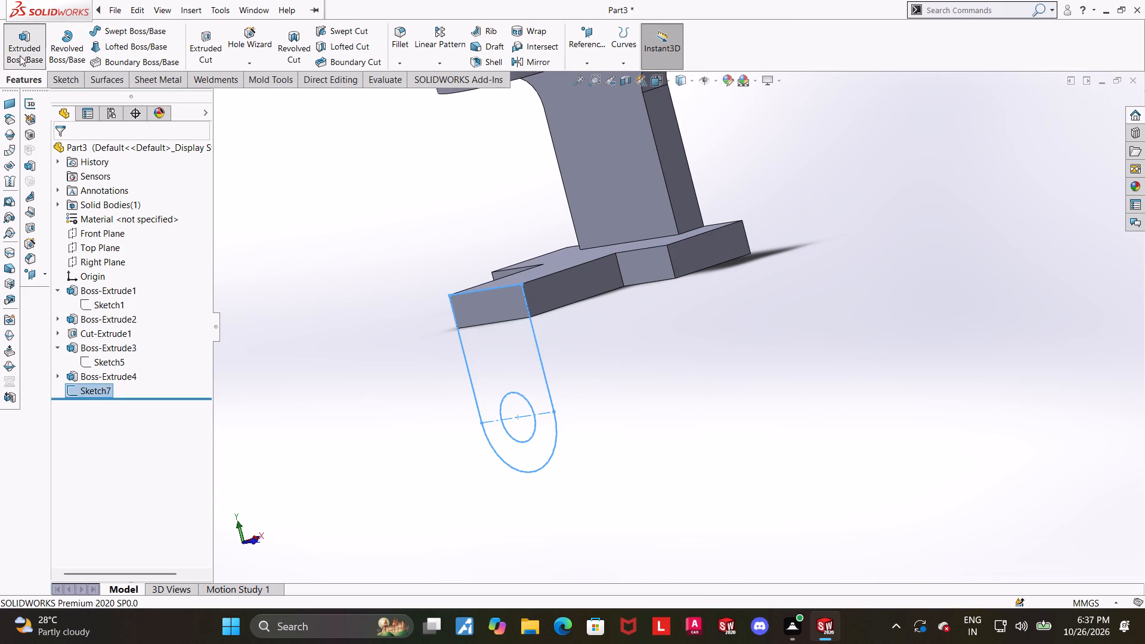
middle_click_drag(463, 306, 448, 313)
left_click(67, 233)
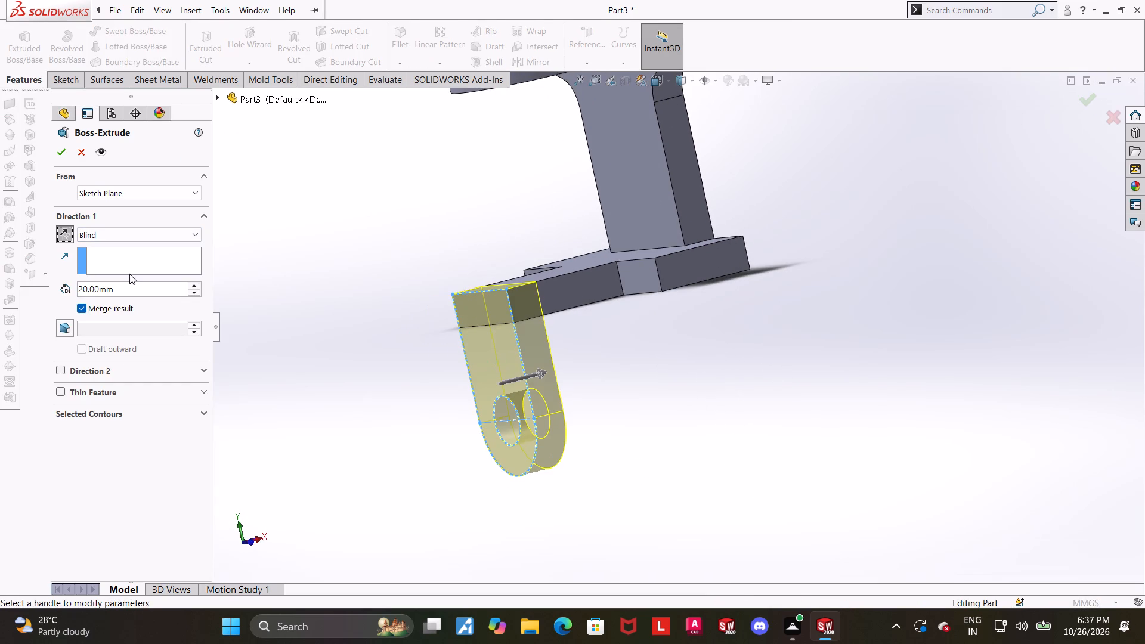
left_click(61, 148)
left_click(636, 366)
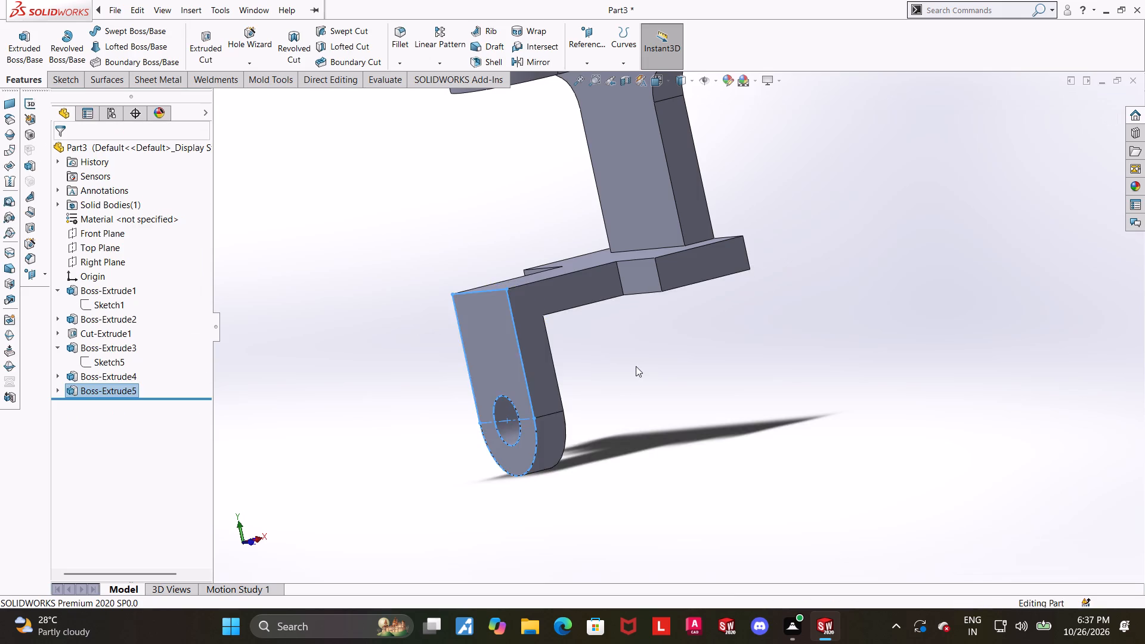
Start a sketch on the end face of the base's wide crosswise section and view it face-on.
middle_click_drag(643, 374, 723, 382)
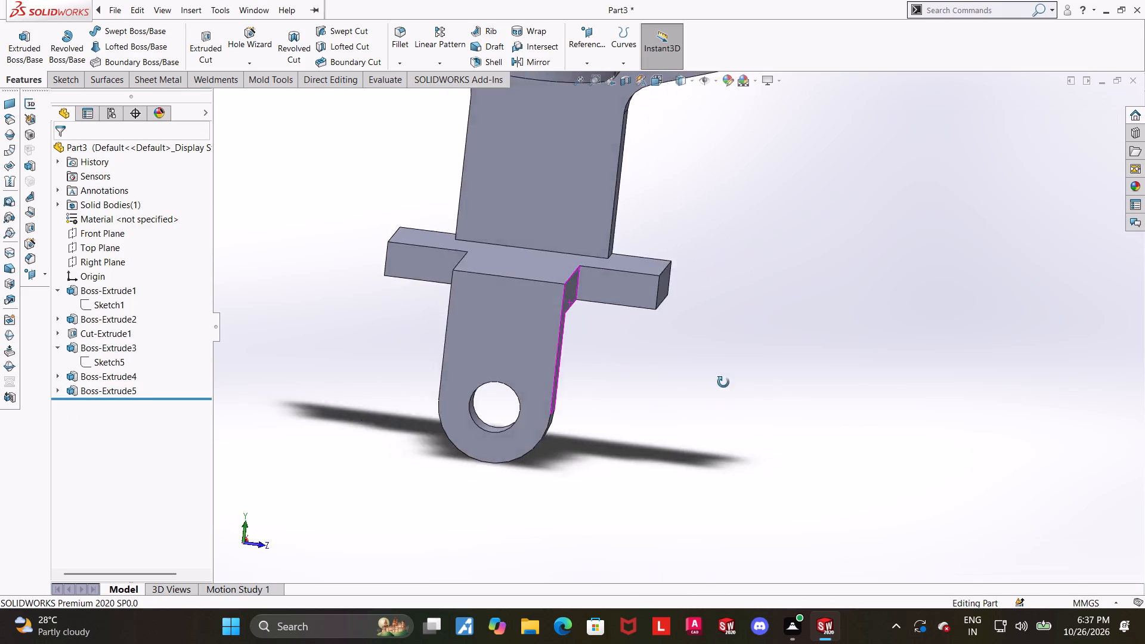
middle_click_drag(723, 382, 651, 376)
left_click(675, 426)
middle_click_drag(713, 430, 696, 417)
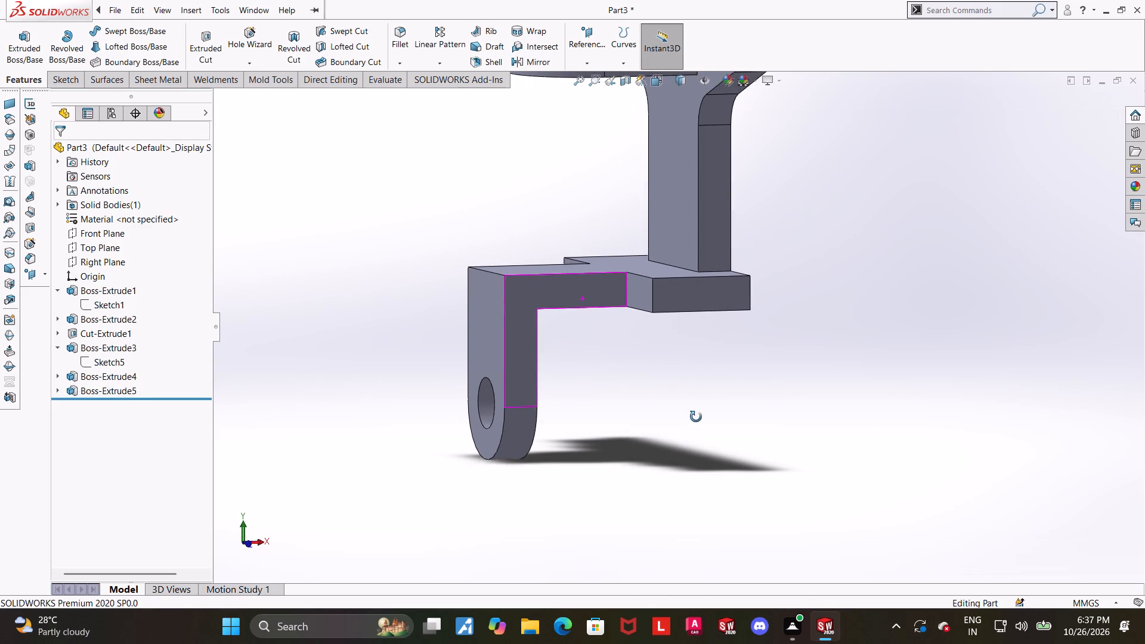
middle_click_drag(696, 417, 701, 417)
left_click(701, 295)
left_click(748, 262)
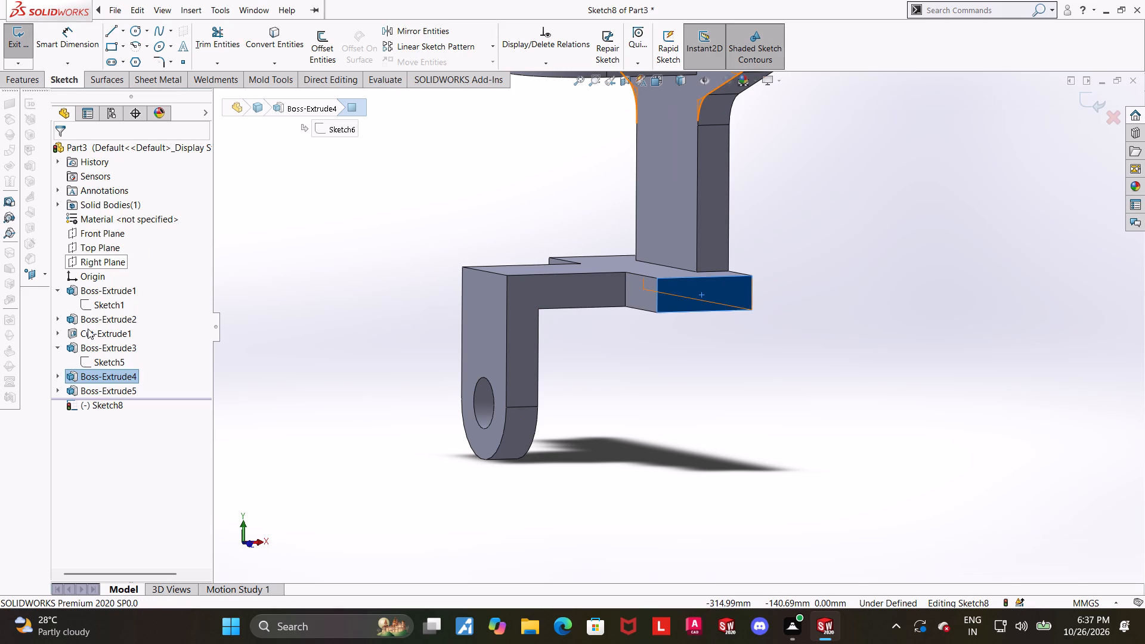
left_click(104, 401)
left_click(134, 382)
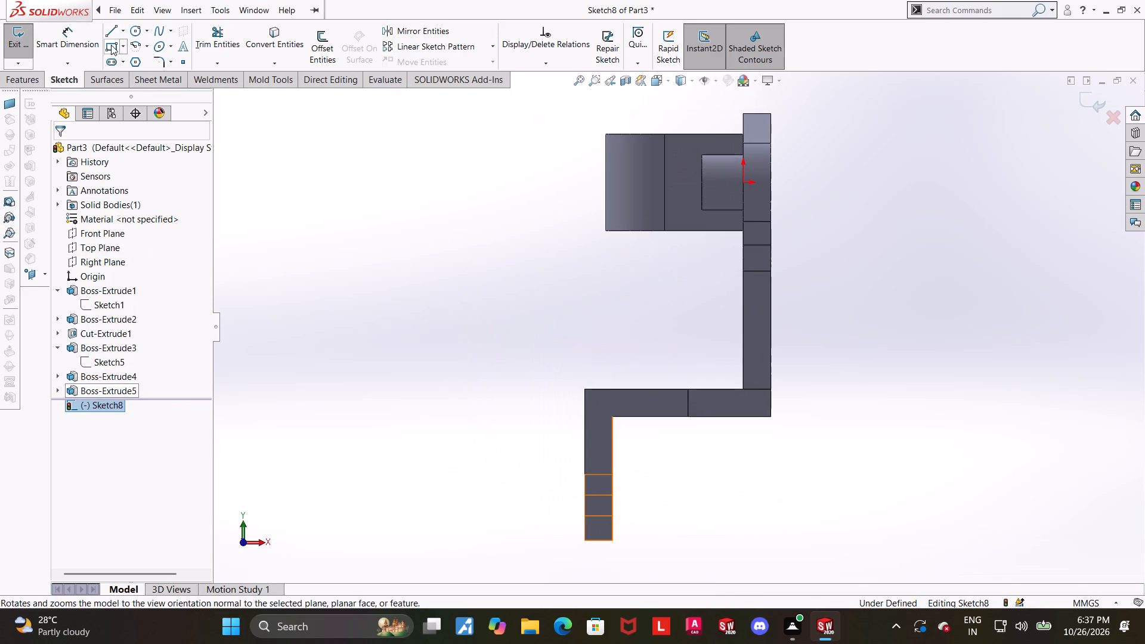
Draw a corner rectangle about 55 by 74 mm from the face's upper tongue-side corner, extending down past the base.
left_click(111, 45)
scroll(823, 343, "down", 1)
scroll(789, 505, "down", 3)
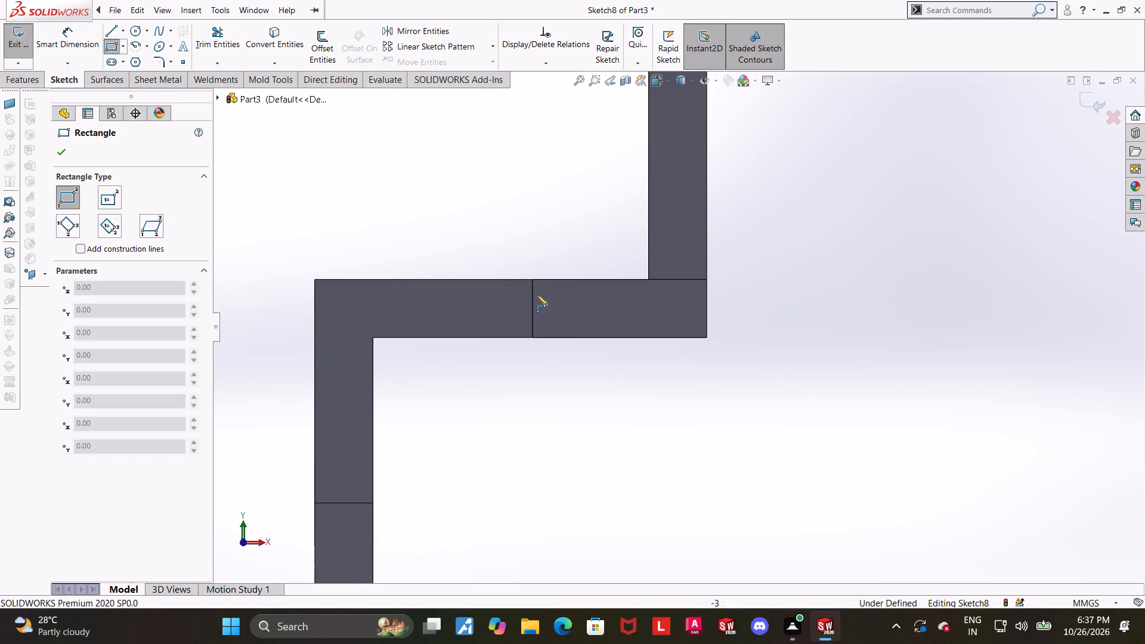
left_click(534, 280)
left_click(693, 496)
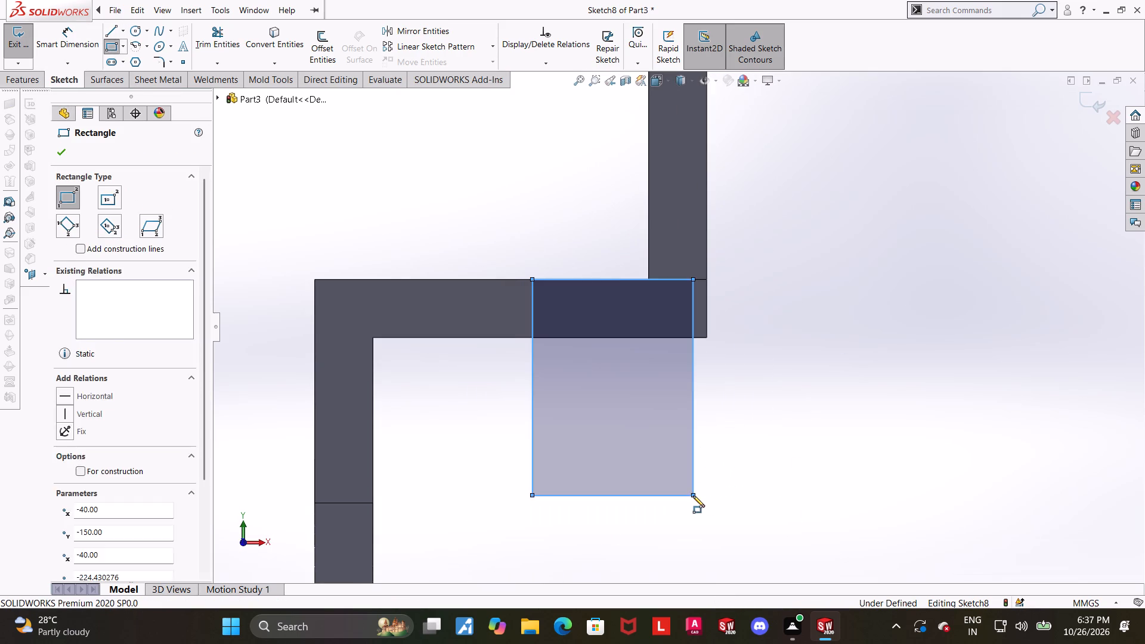
key("Escape")
Make the rectangle's free vertical side collinear with the base end face's outer vertical edge.
left_click(707, 304)
left_click(691, 366, "ctrl")
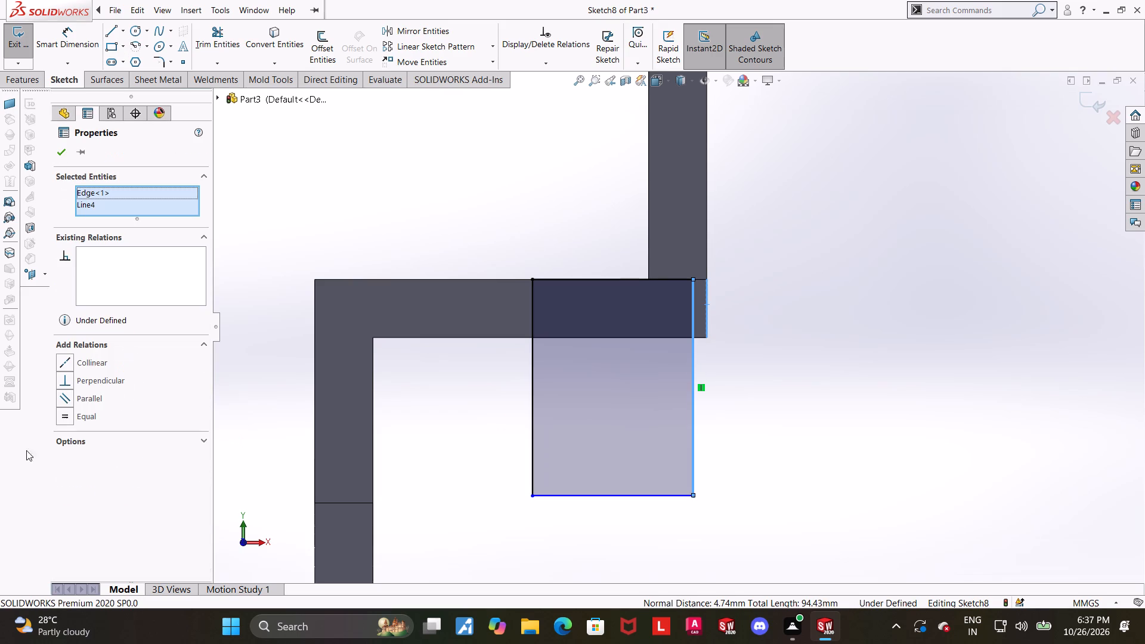
left_click(68, 363)
left_click(827, 392)
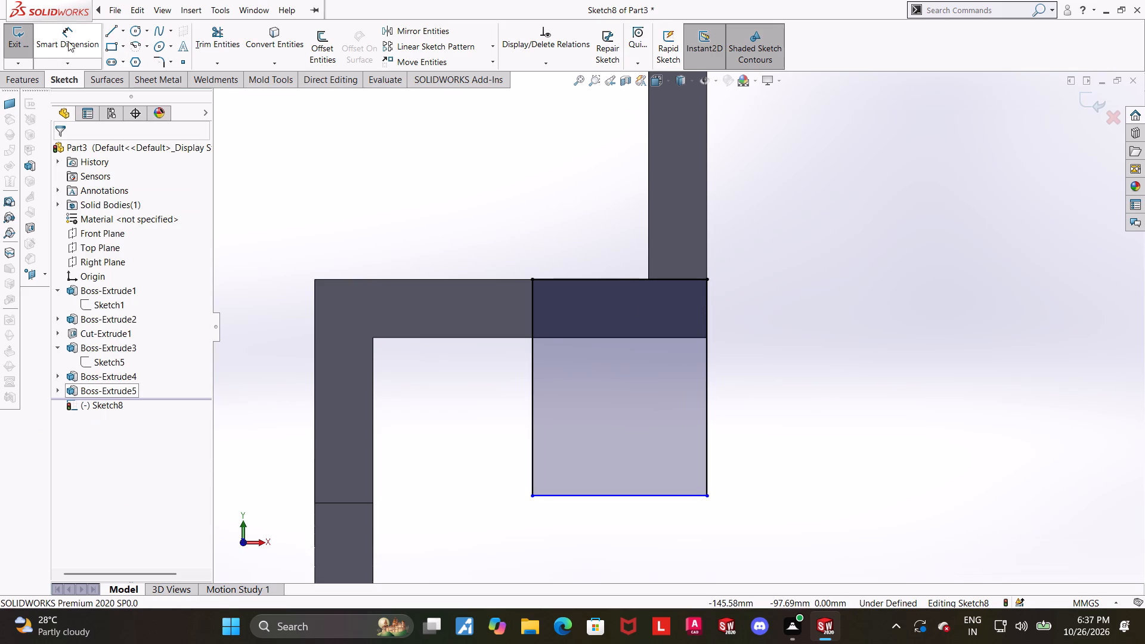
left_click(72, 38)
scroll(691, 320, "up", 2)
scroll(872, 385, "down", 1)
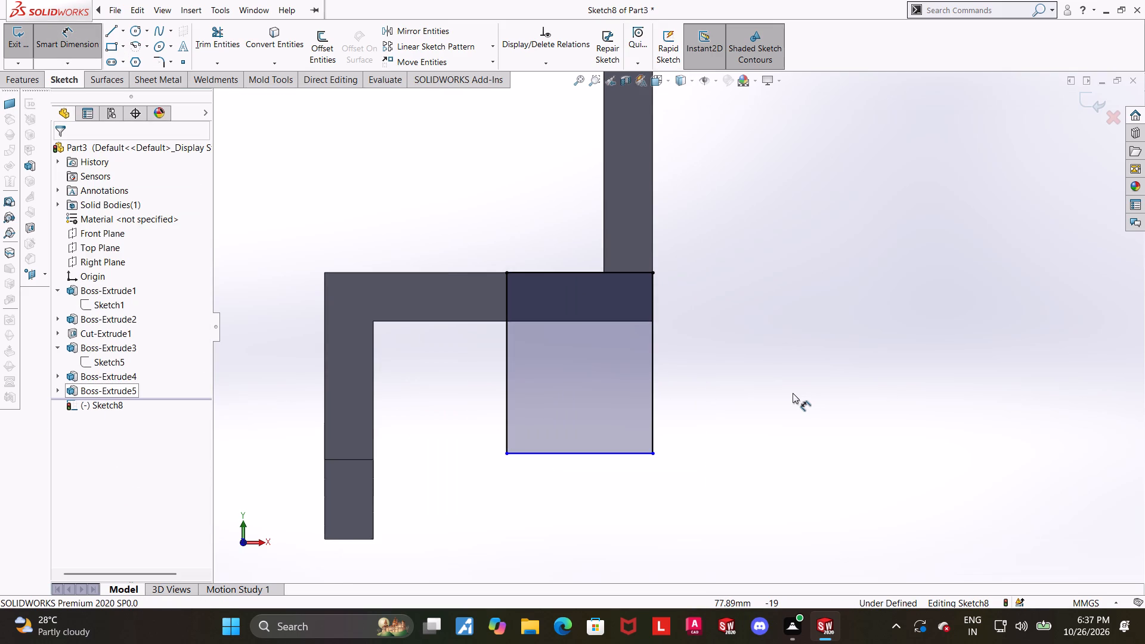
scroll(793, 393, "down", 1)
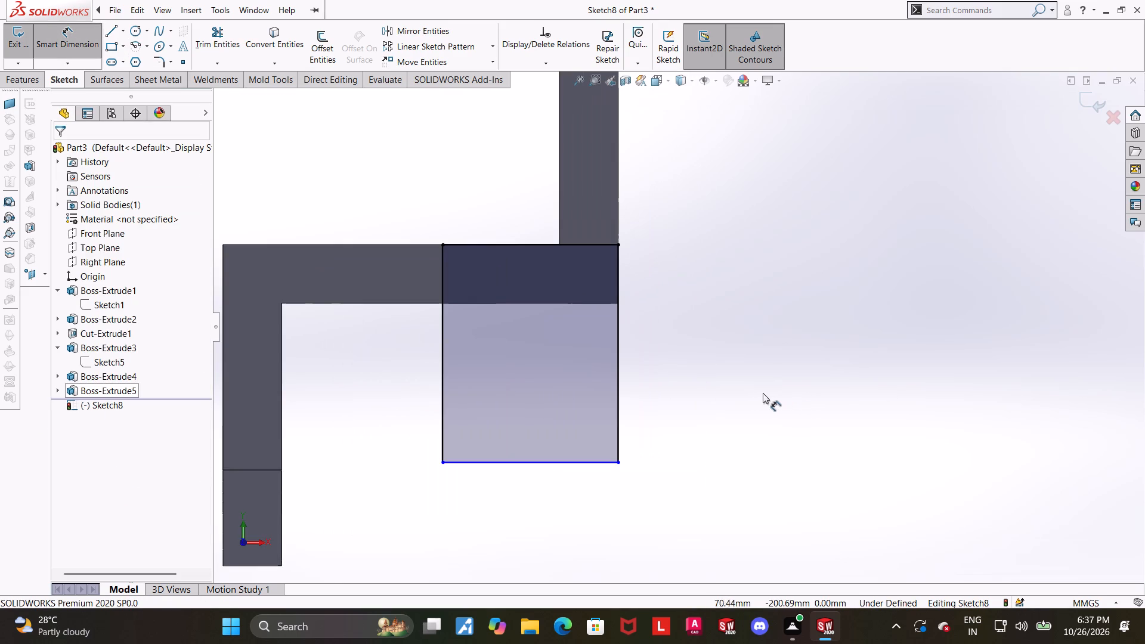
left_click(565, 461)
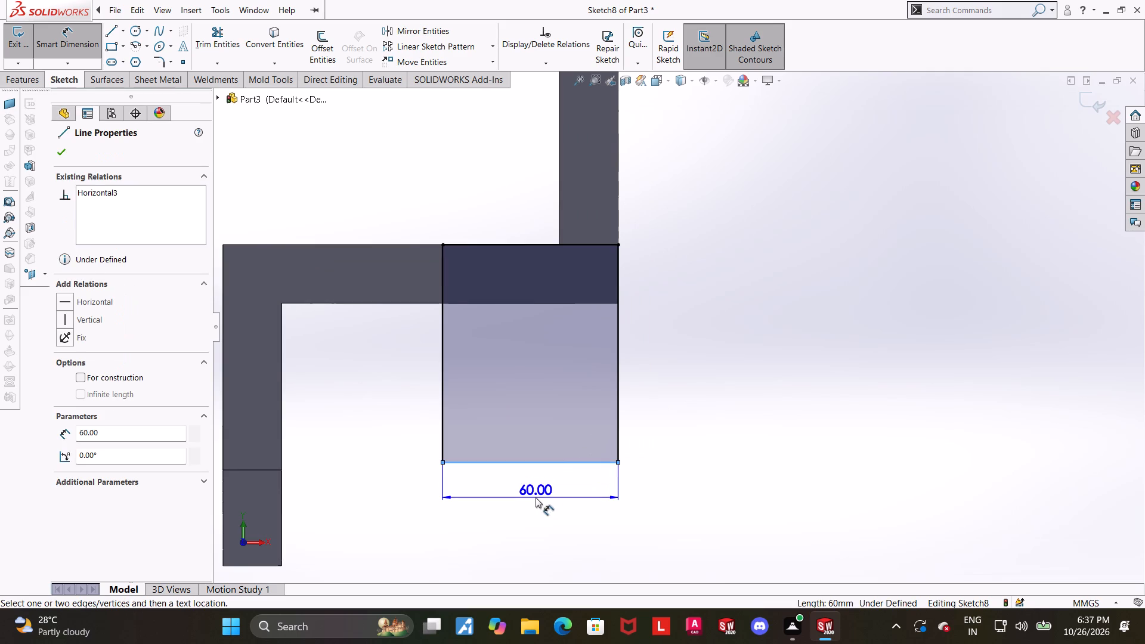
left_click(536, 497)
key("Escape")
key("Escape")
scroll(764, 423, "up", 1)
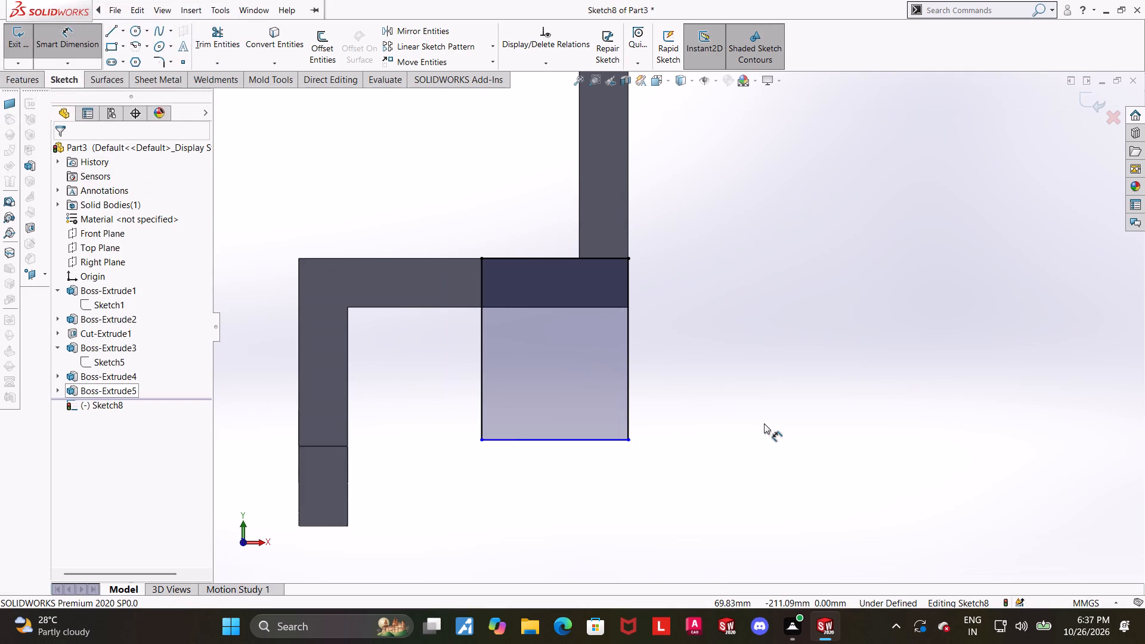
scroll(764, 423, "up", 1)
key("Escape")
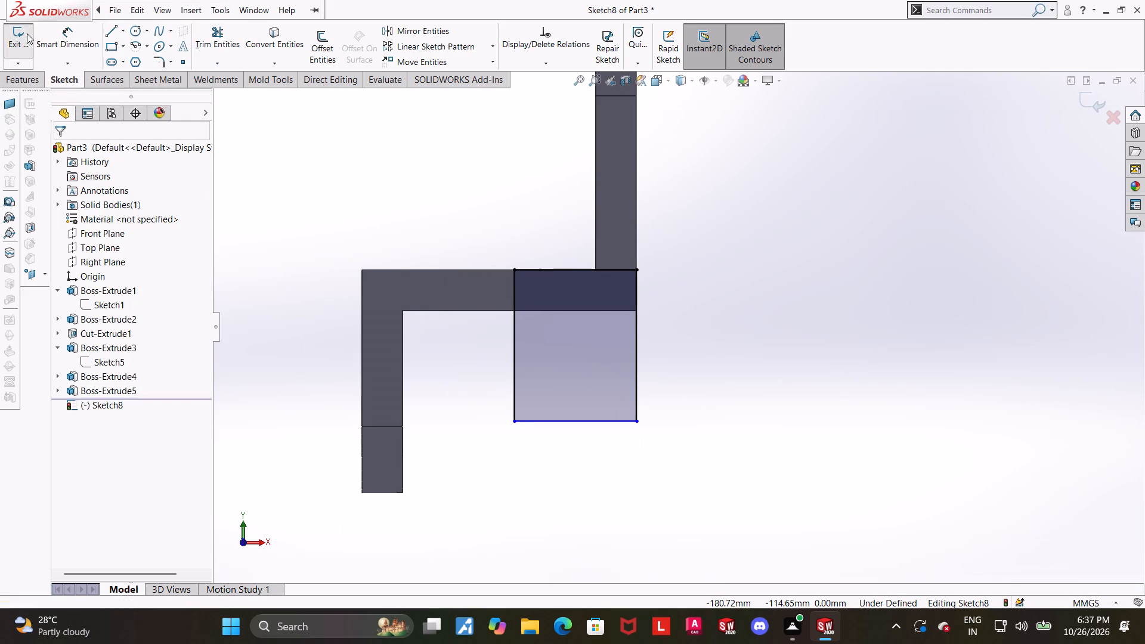
Dimension the rectangle's height from the base's top edge to its bottom line as 60 mm.
left_click(78, 37)
left_click(481, 270)
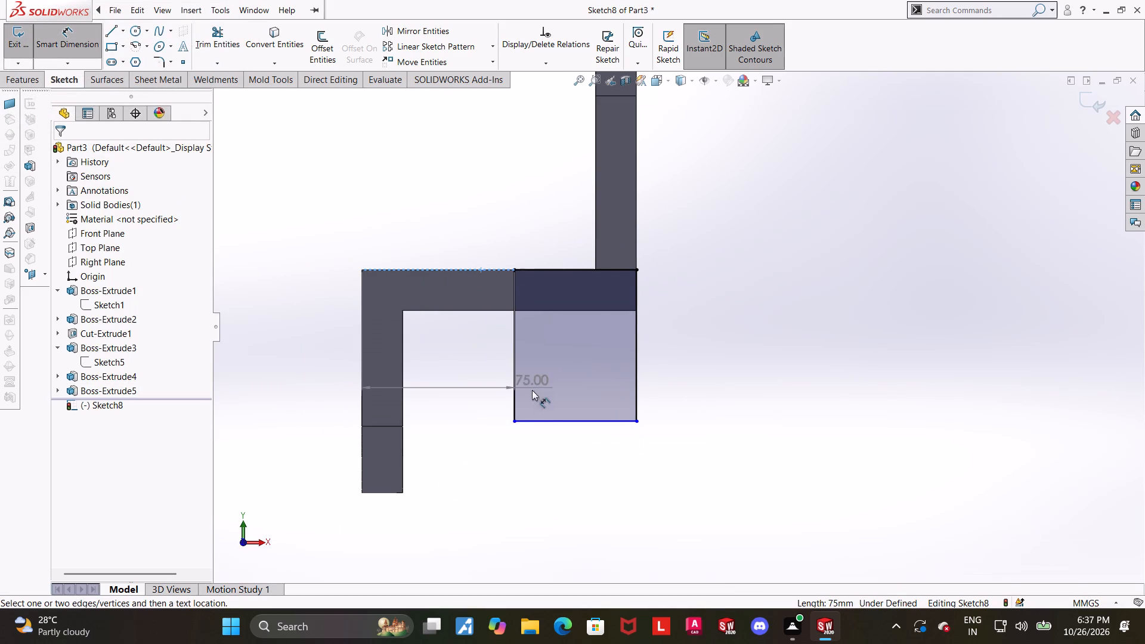
left_click(536, 419)
left_click(740, 352)
key("6")
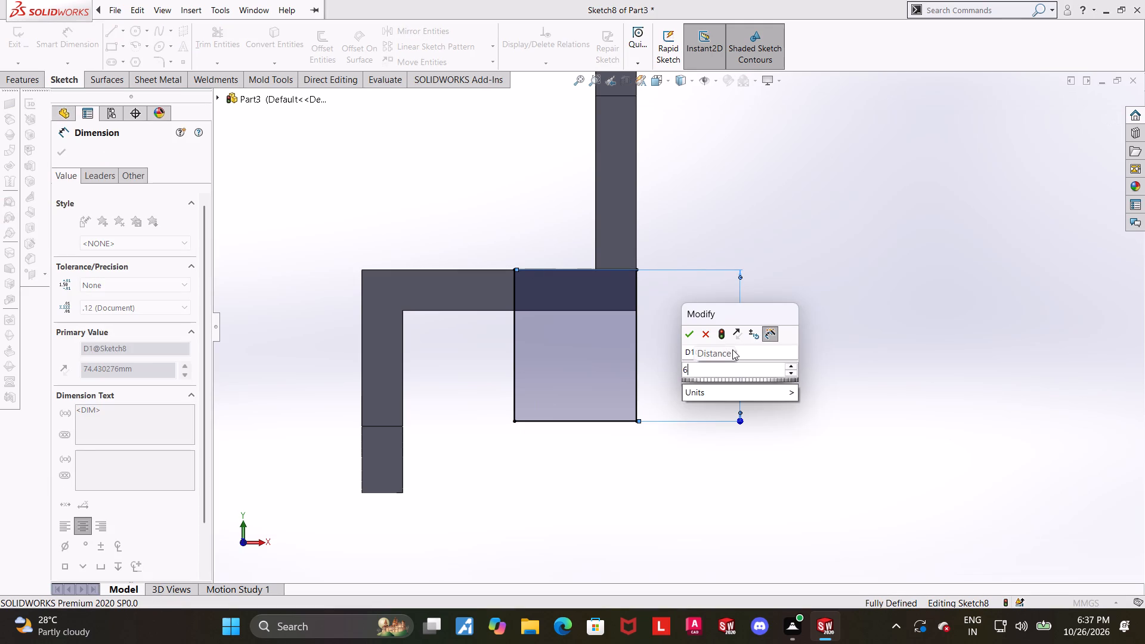
key("0")
key("Return")
key("Escape")
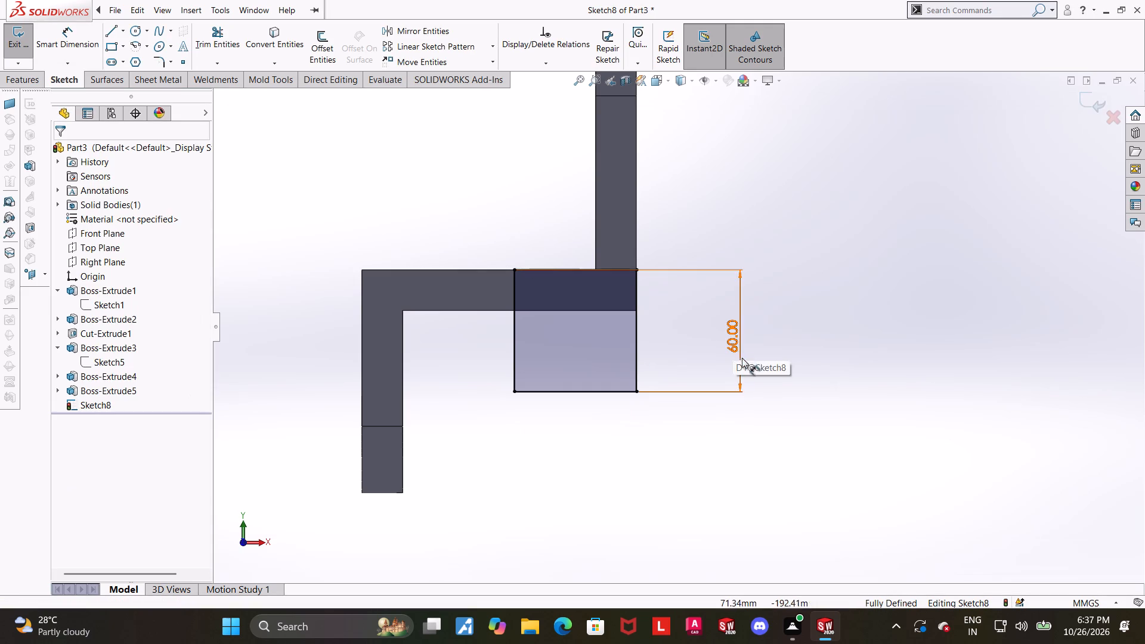
Extrude the 60 mm tall rectangle 20 mm blind, reversed inward toward the base, to form a downward side lug.
middle_click_drag(742, 360, 875, 385)
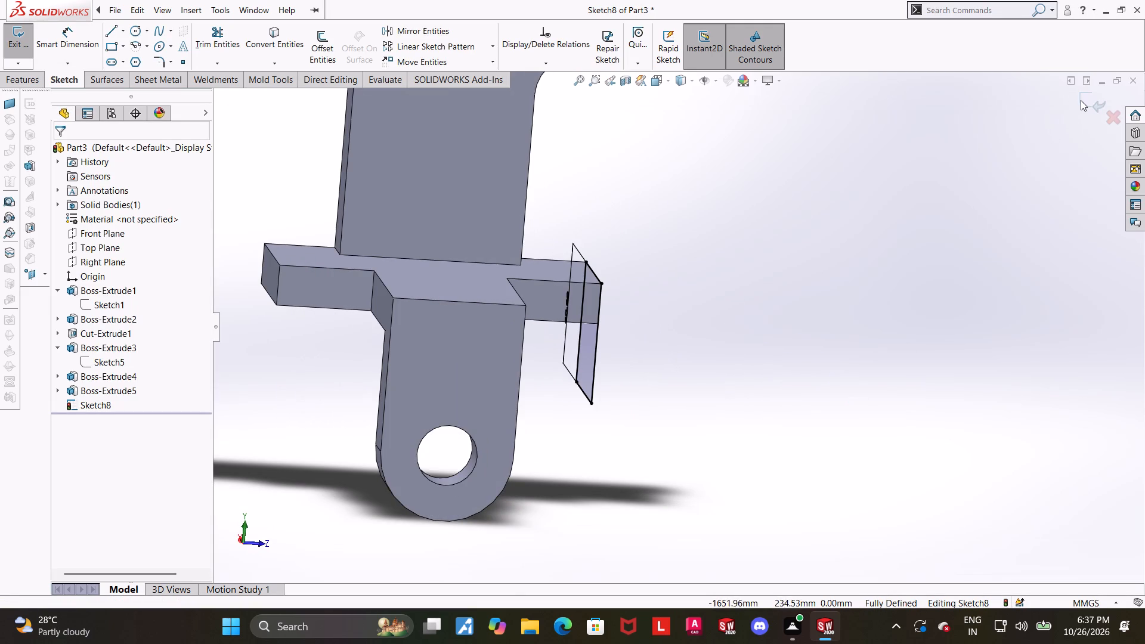
left_click(1081, 100)
middle_click_drag(897, 245, 882, 251)
left_click(23, 38)
middle_click_drag(712, 308, 704, 312)
scroll(710, 309, "up", 1)
left_click(67, 230)
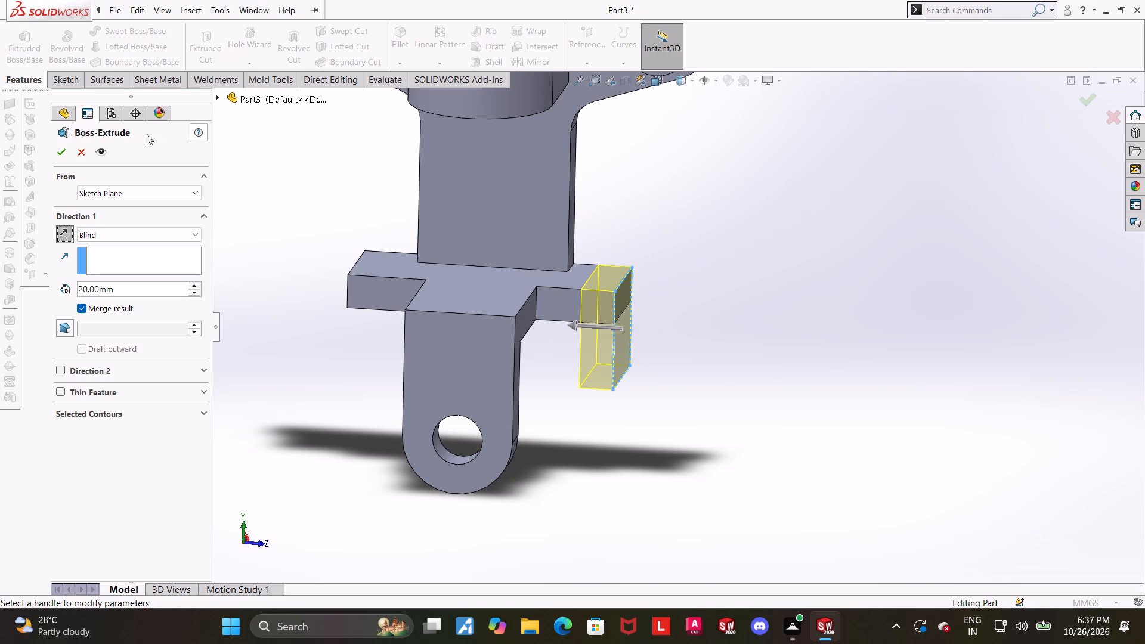
left_click(65, 150)
left_click(847, 387)
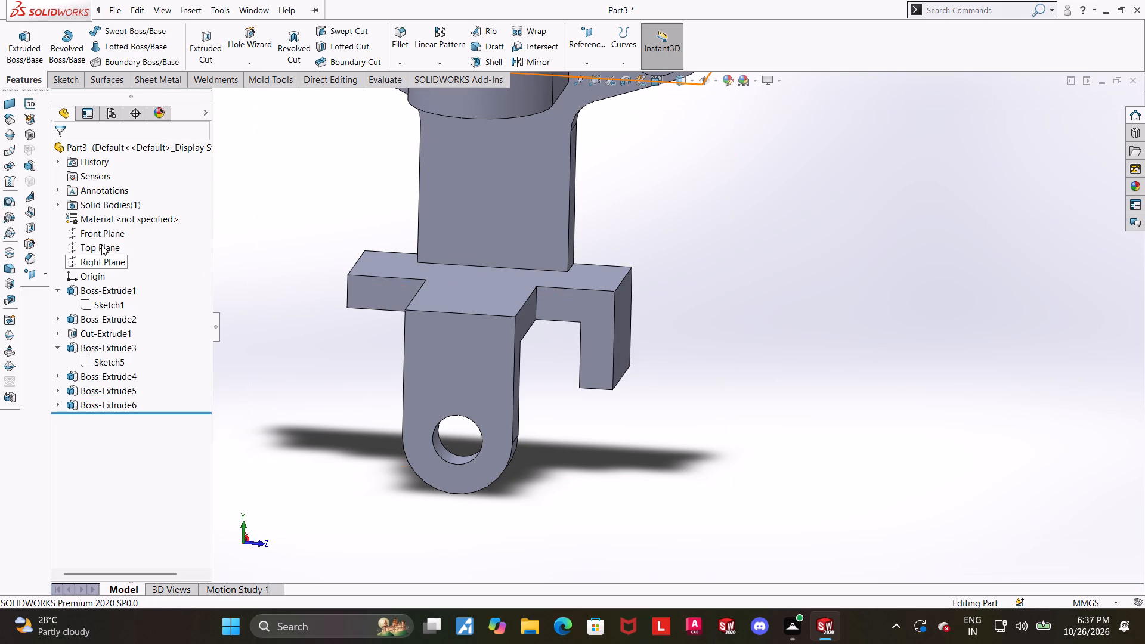
Mirror the new downward side lug about the Front Plane to the opposite end of the base.
left_click(101, 234)
middle_click_drag(821, 338, 828, 329)
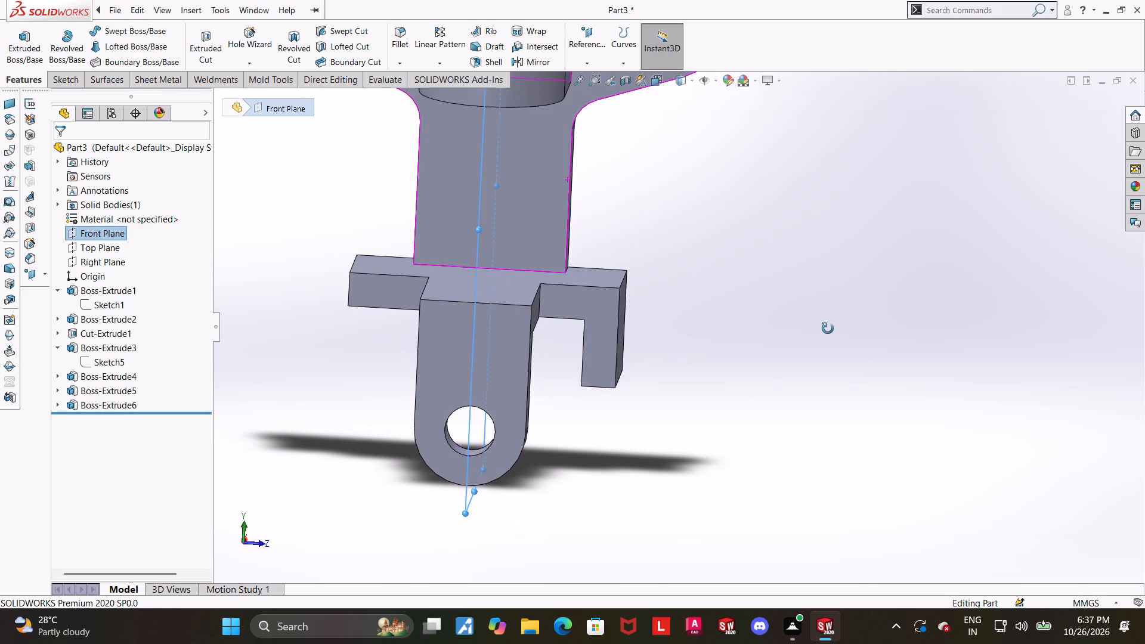
middle_click_drag(828, 329, 828, 328)
left_click(536, 66)
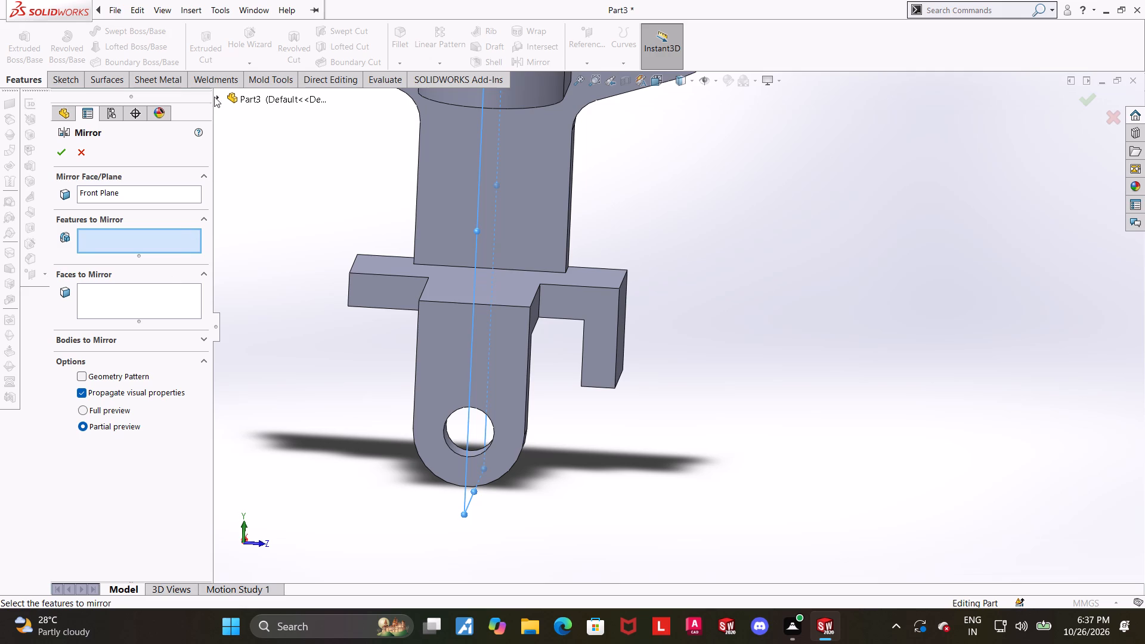
left_click(213, 100)
left_click(214, 100)
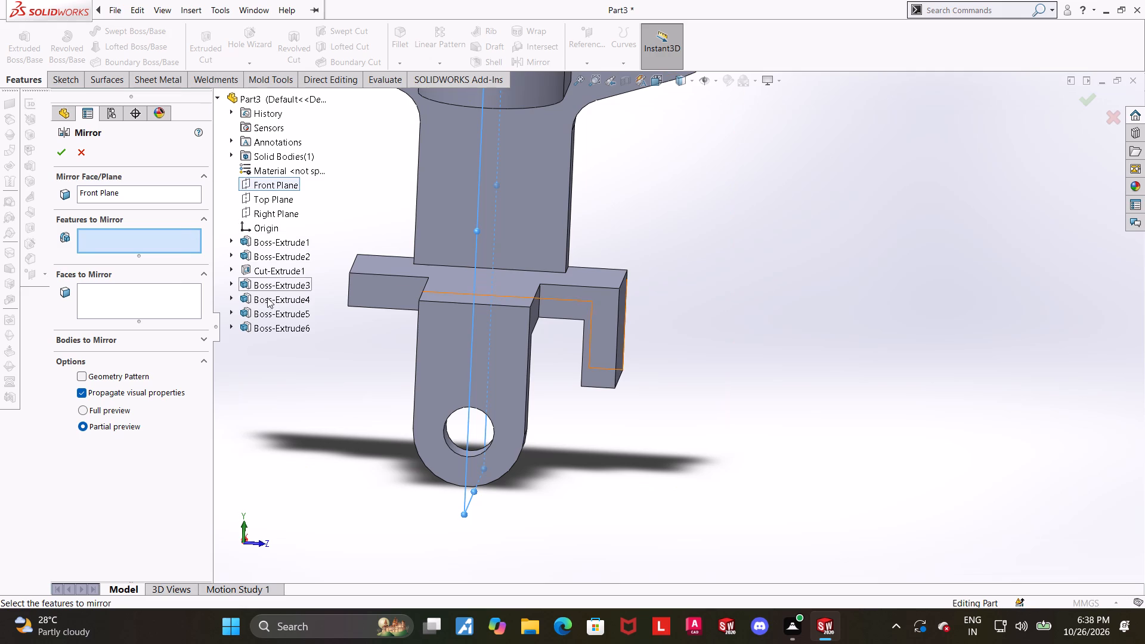
left_click(267, 329)
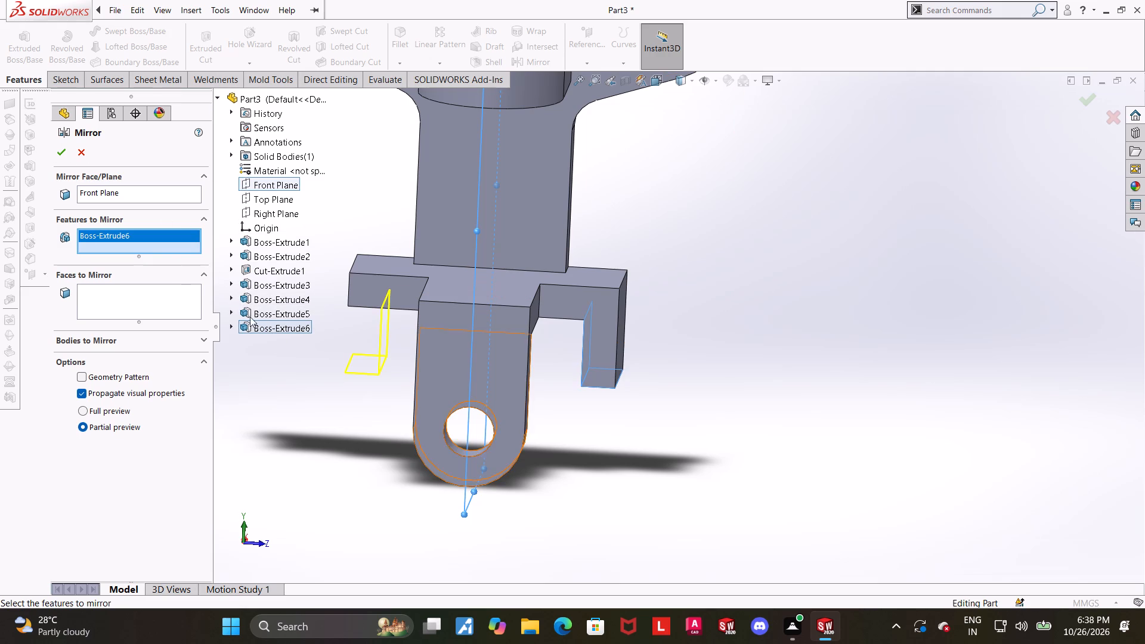
left_click(254, 325)
left_click(256, 328)
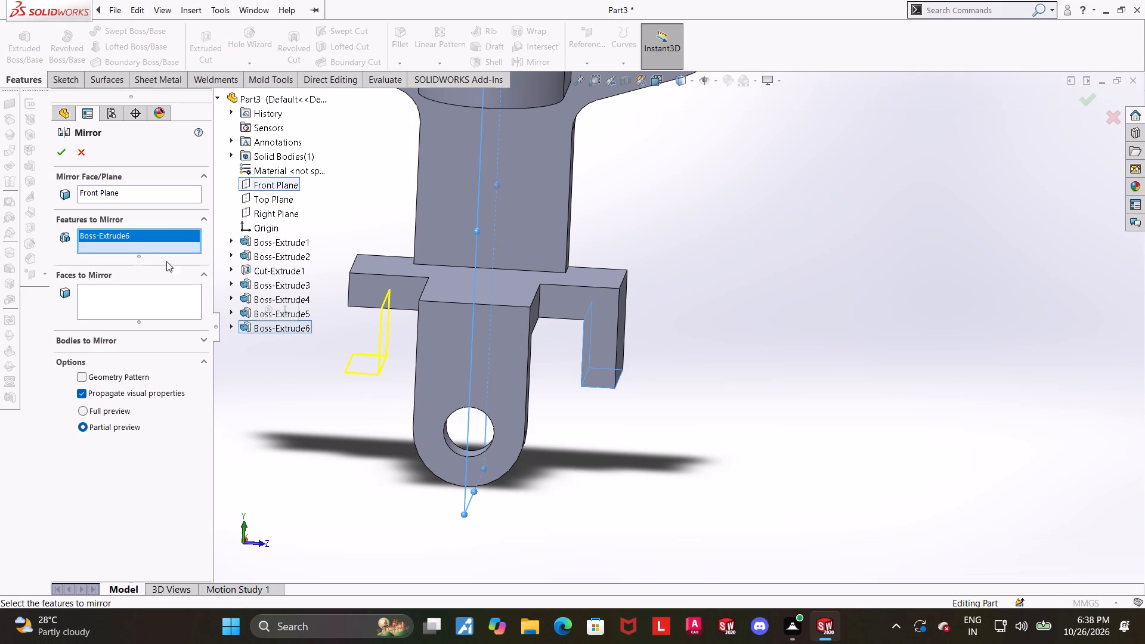
left_click(63, 152)
left_click(832, 306)
Fillet the circular edges where the two small round bosses meet the plate with a 5 mm radius.
middle_click_drag(808, 306, 807, 266)
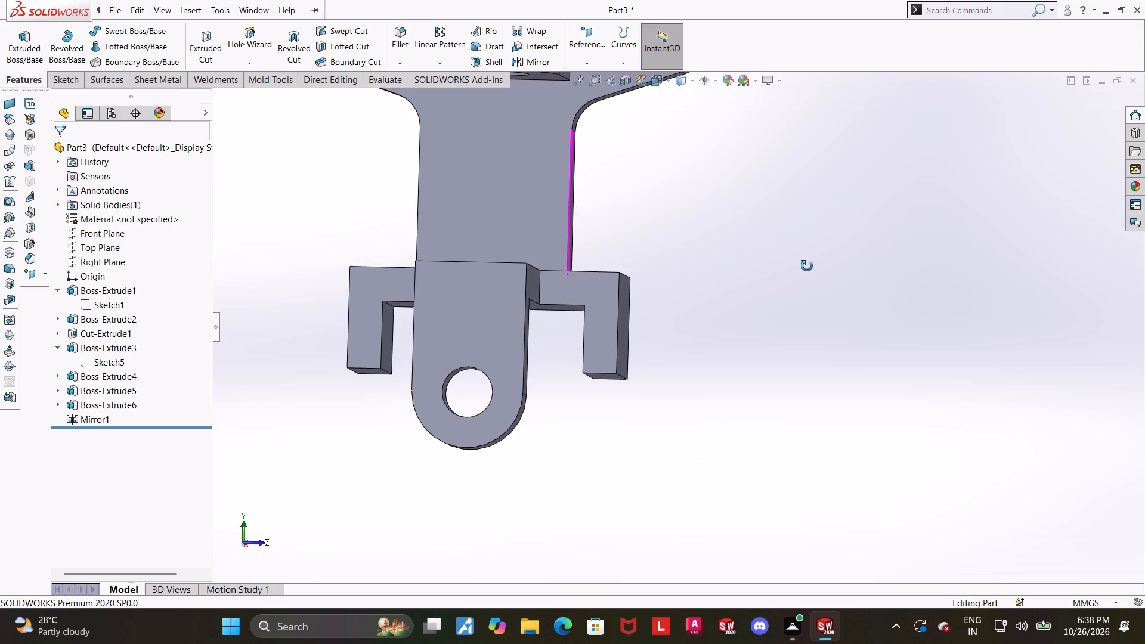
middle_click_drag(807, 266, 810, 283)
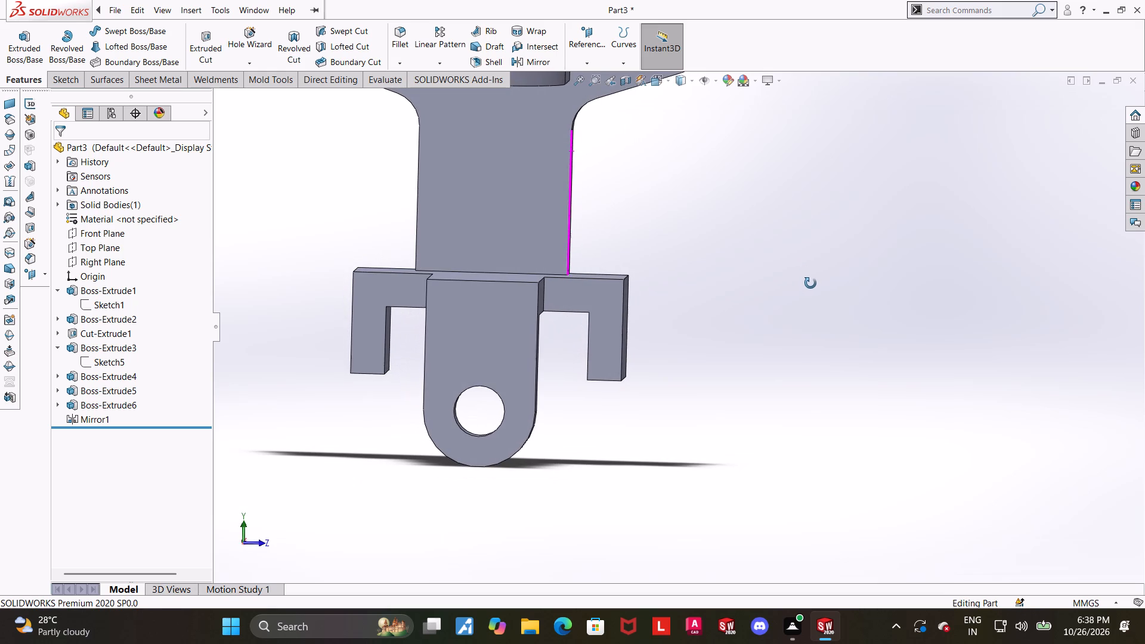
middle_click_drag(810, 283, 801, 320)
scroll(801, 320, "up", 5)
scroll(637, 190, "down", 1)
middle_click_drag(723, 250, 711, 273)
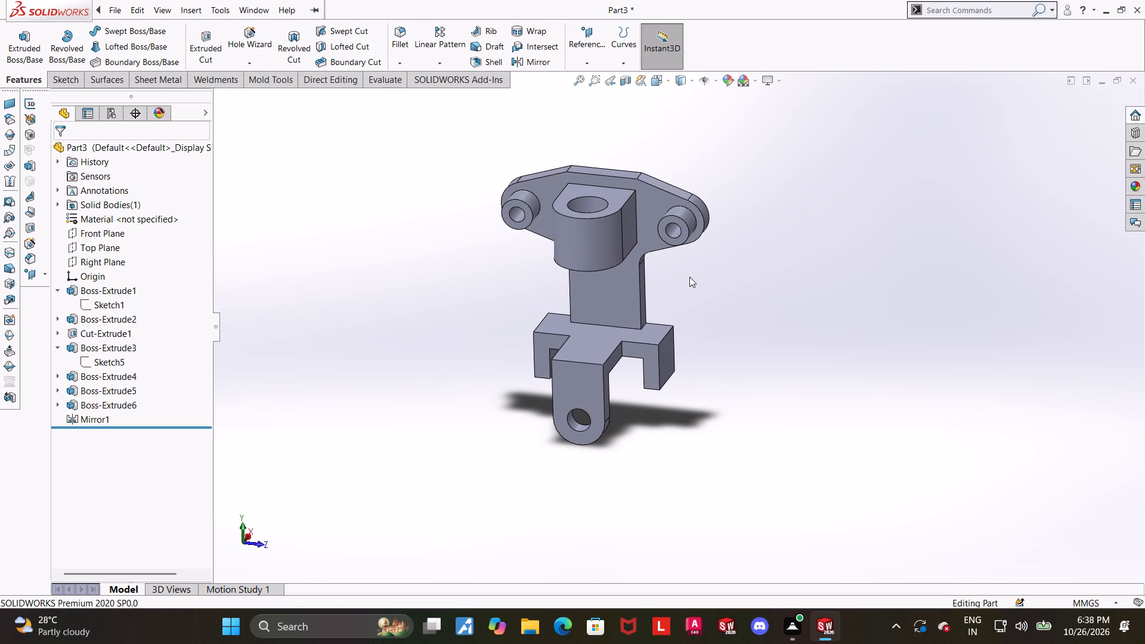
left_click(407, 32)
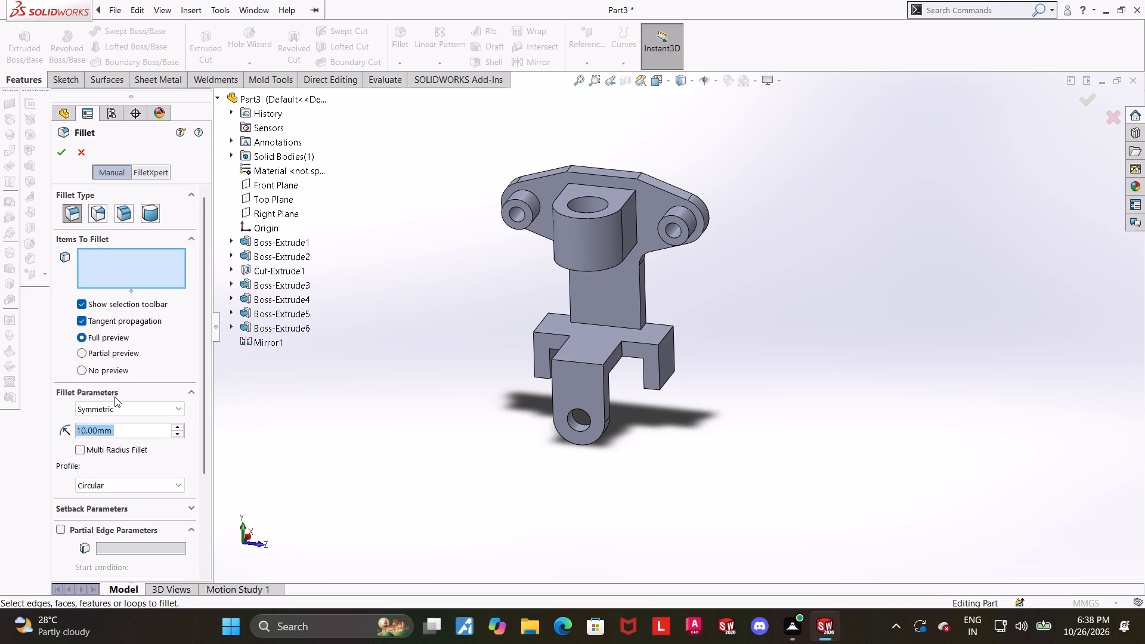
key("5")
key("Return")
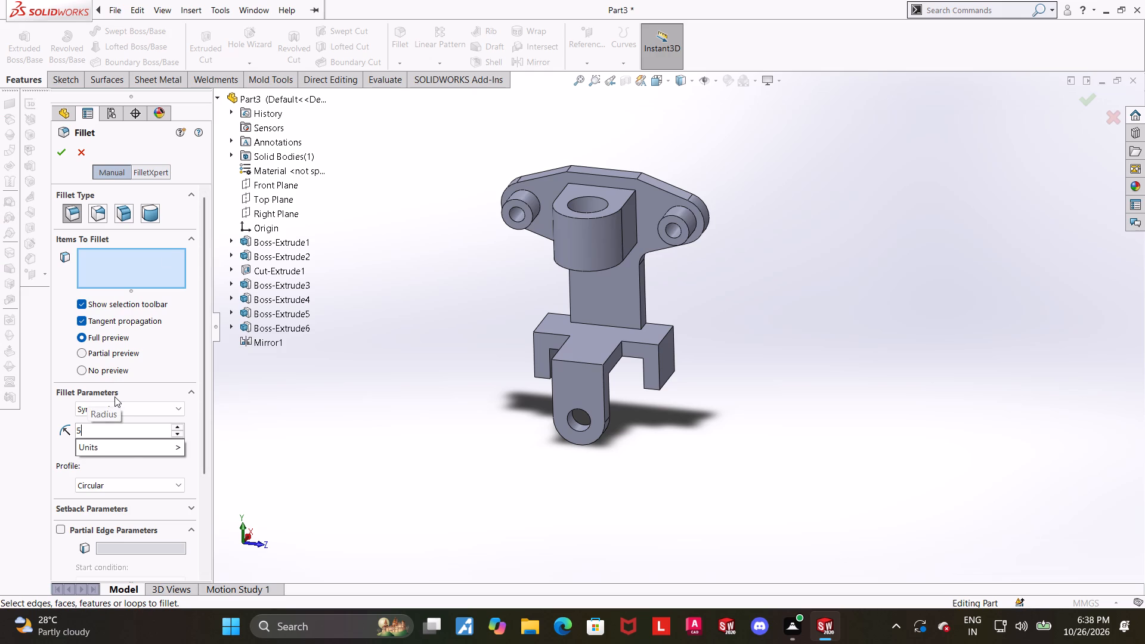
left_click(693, 213)
left_click(533, 194)
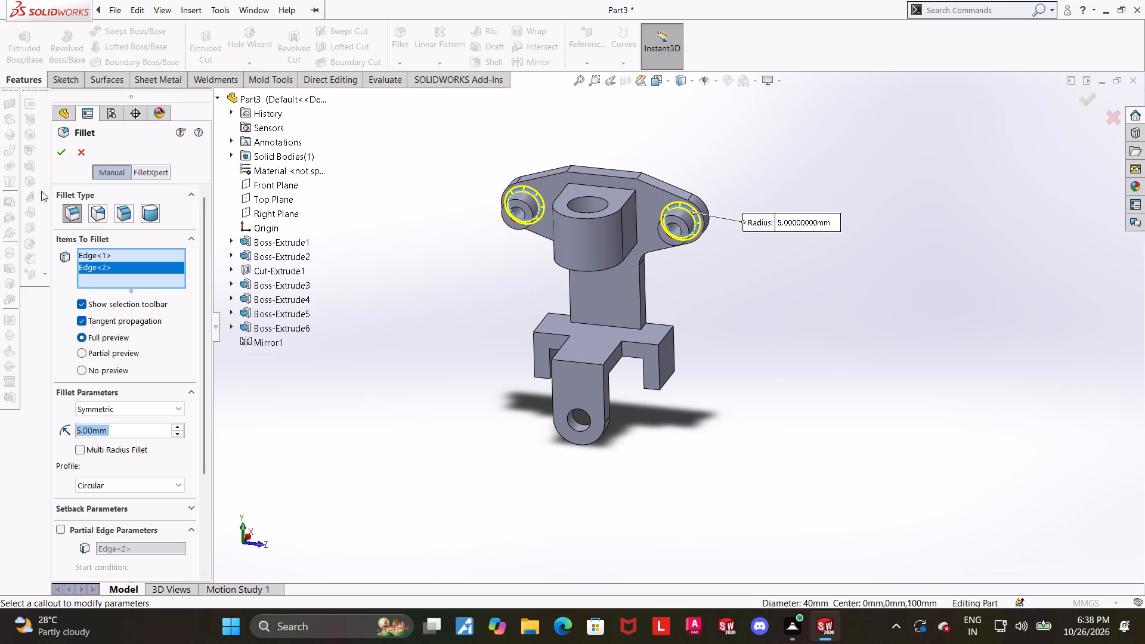
left_click(57, 148)
left_click(764, 343)
Fillet the two vertical edges where the large central boss's flat sides meet the plate with a 10 mm radius.
scroll(638, 221, "down", 3)
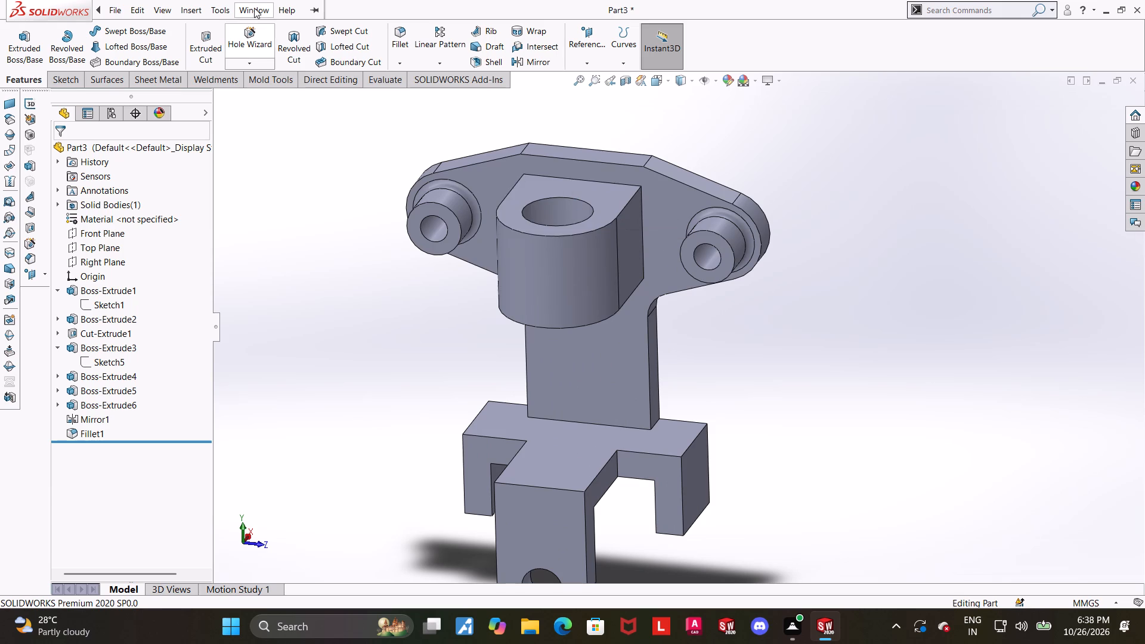
left_click(632, 122)
left_click(405, 32)
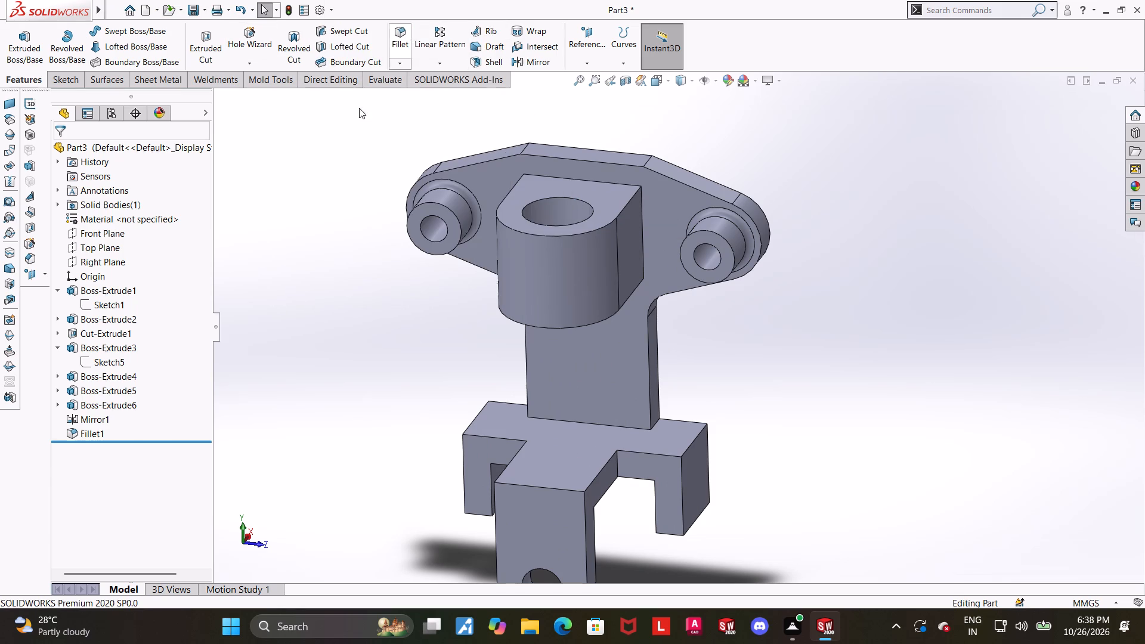
key("1")
key("0")
key("Return")
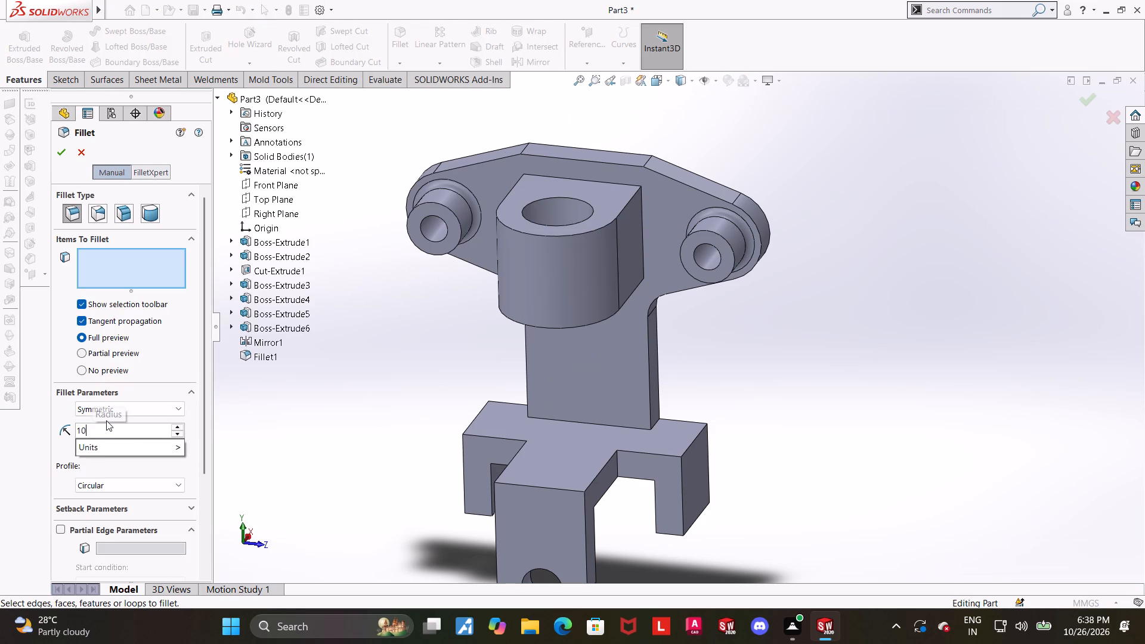
left_click(640, 212)
middle_click_drag(540, 209, 615, 217)
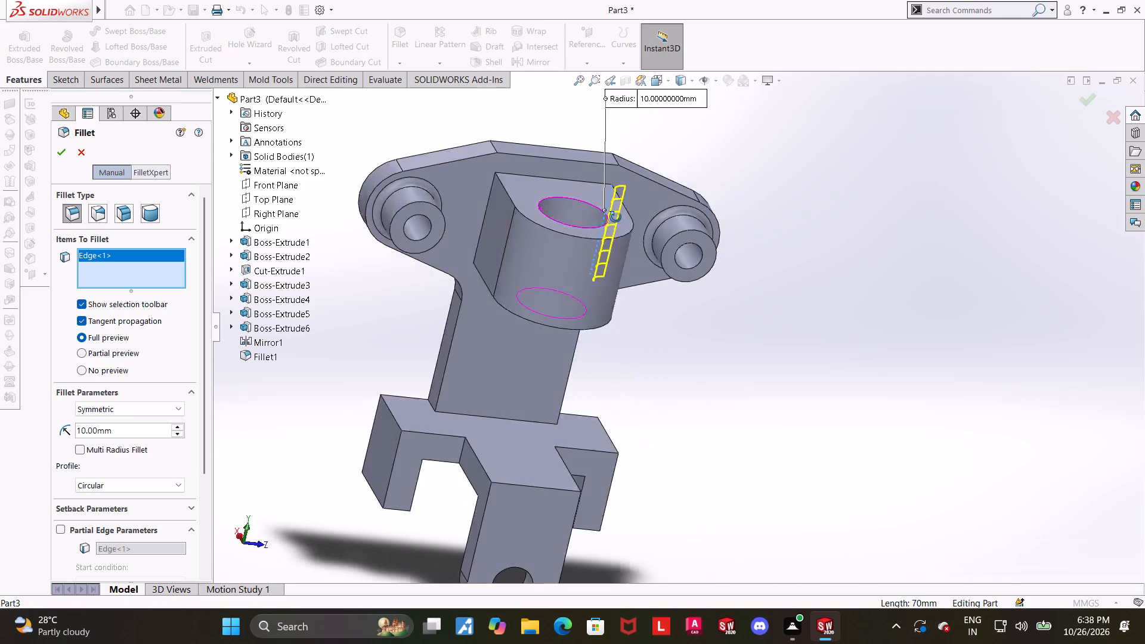
middle_click_drag(615, 217, 666, 225)
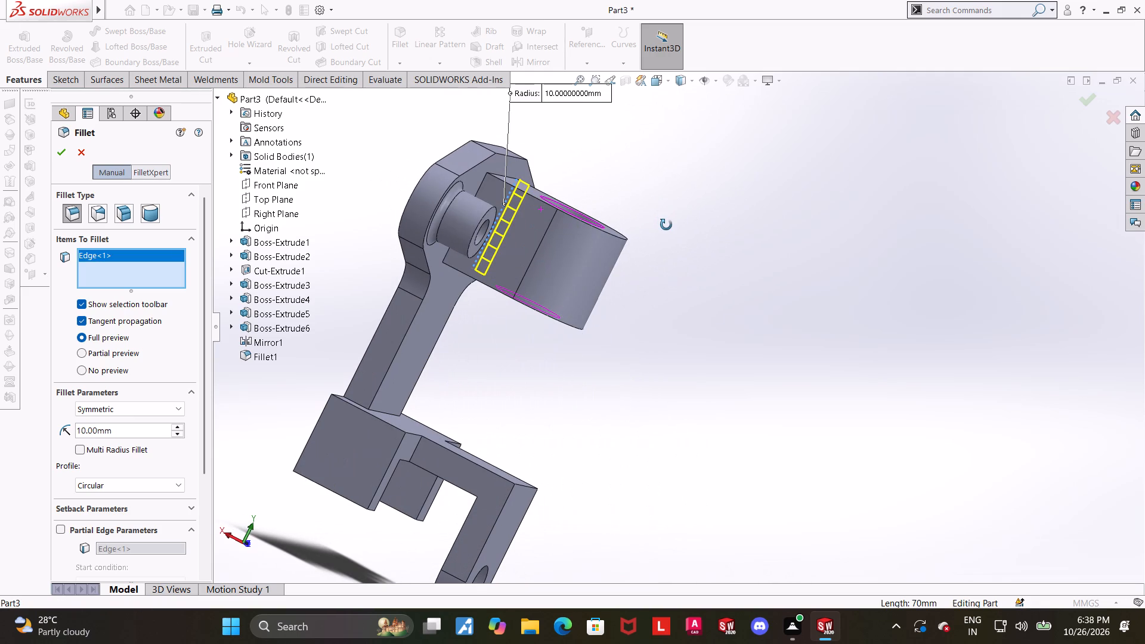
middle_click_drag(666, 225, 684, 244)
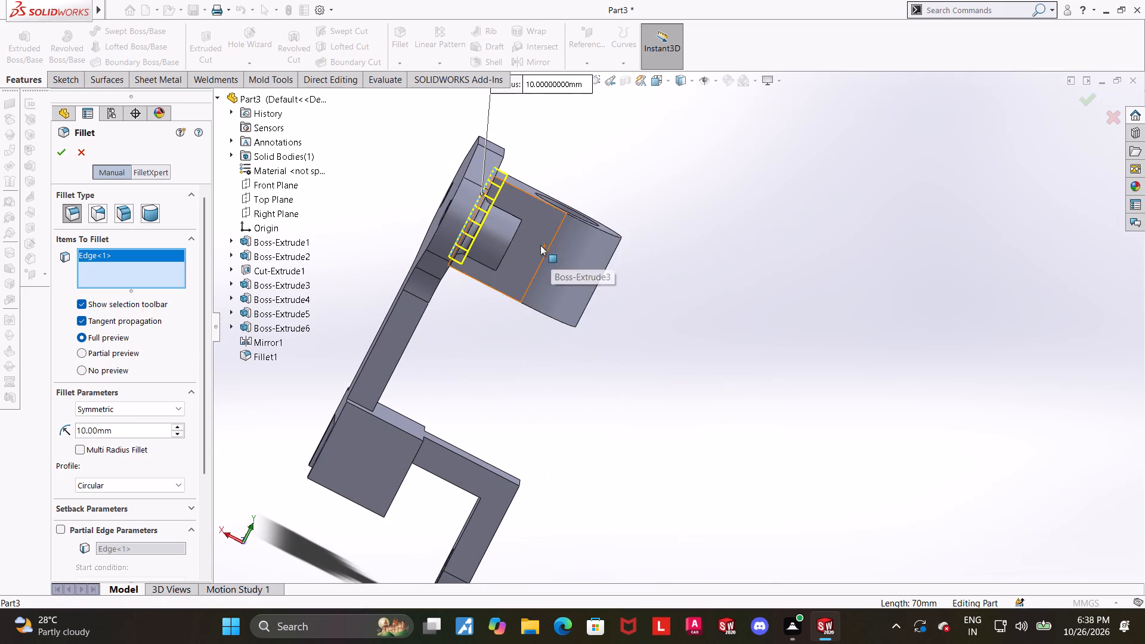
middle_click_drag(536, 242, 486, 243)
left_click(487, 209)
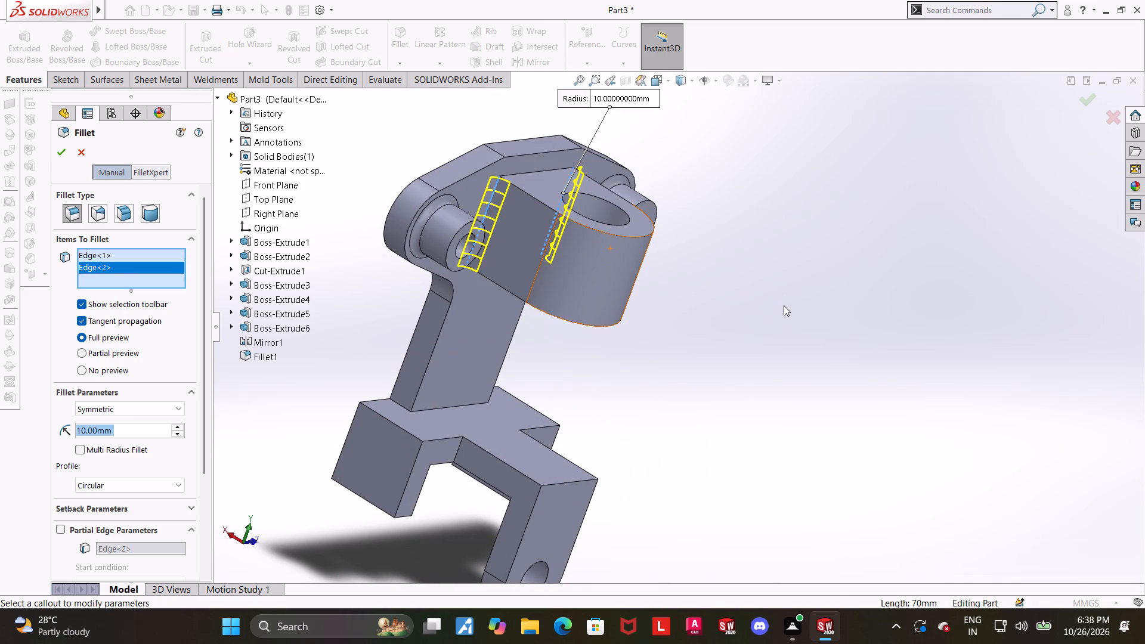
middle_click_drag(784, 306, 635, 296)
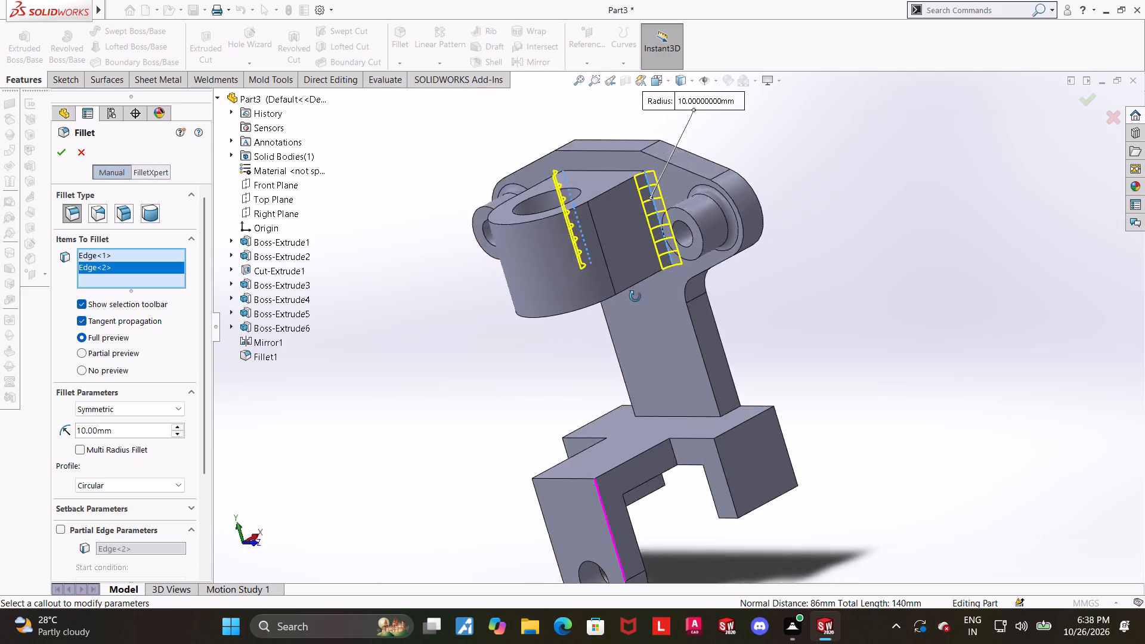
middle_click_drag(635, 296, 633, 291)
middle_click_drag(825, 363, 831, 342)
left_click(60, 143)
Fillet the two edges where the plate stem's narrow sides meet the base's top face with a 20 mm radius.
middle_click_drag(399, 259, 420, 255)
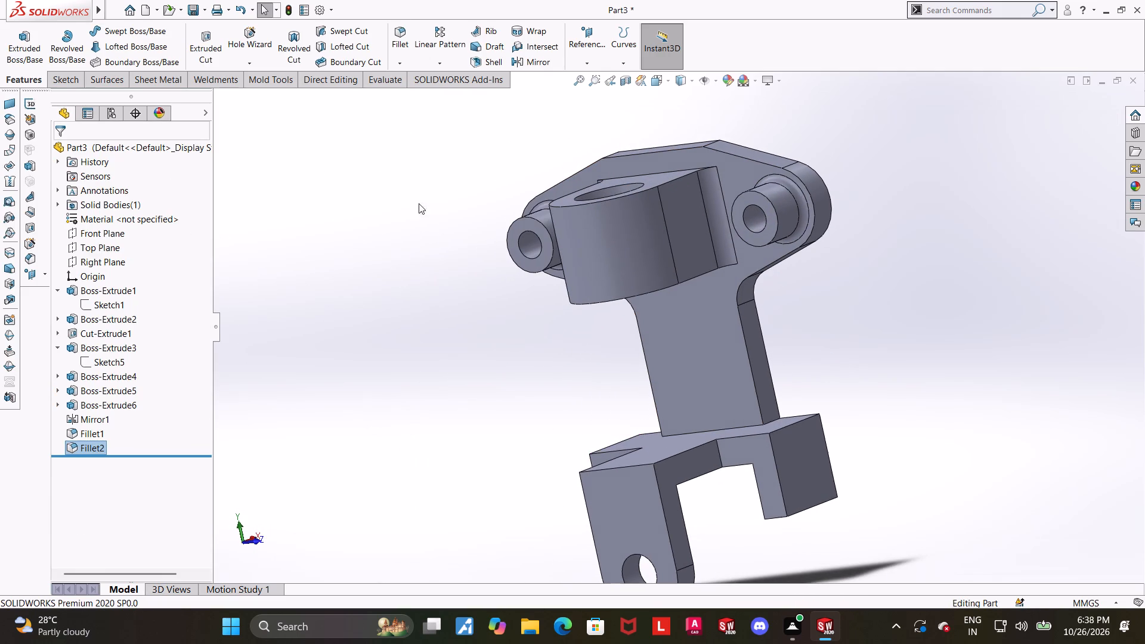
left_click(403, 44)
type("20")
key("Delete")
key("Return")
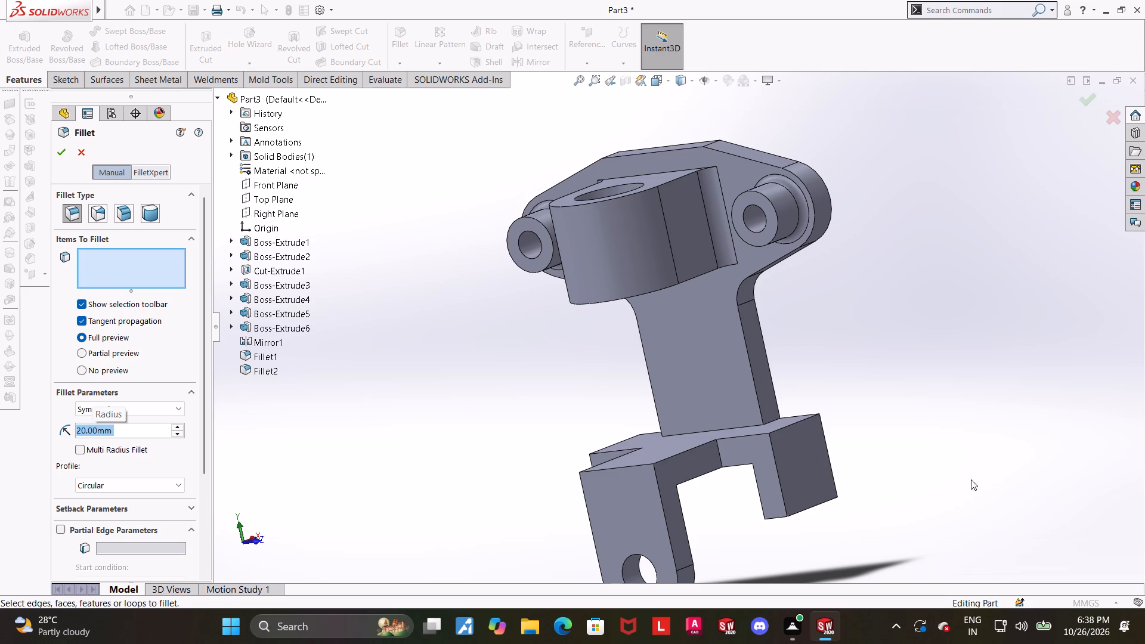
left_click(772, 420)
middle_click_drag(776, 424, 842, 431)
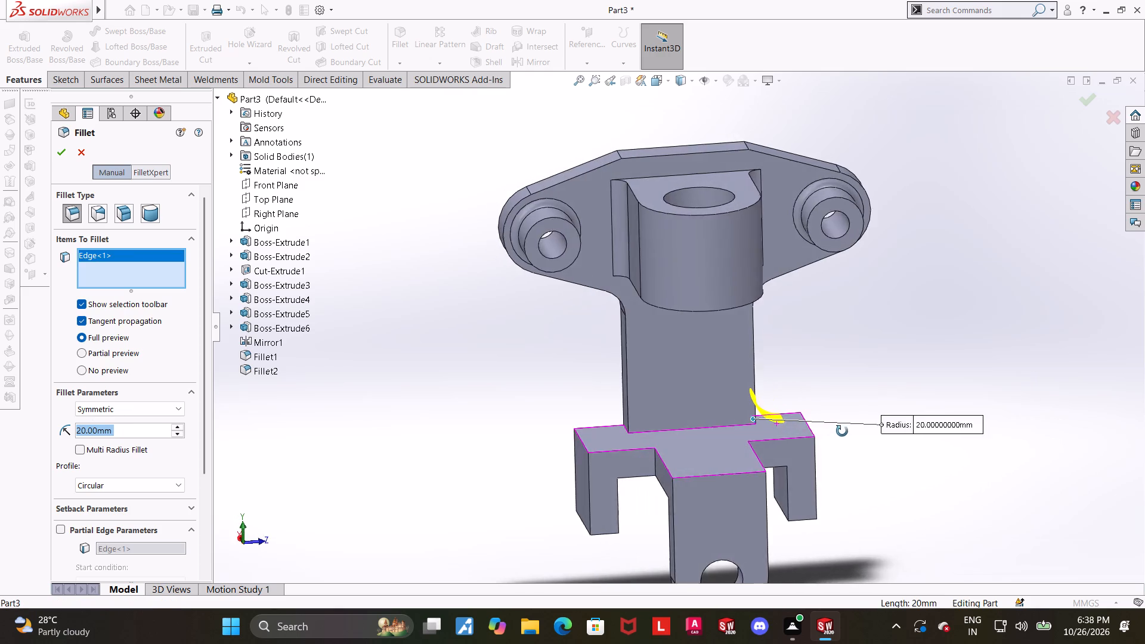
middle_click_drag(842, 431, 1109, 404)
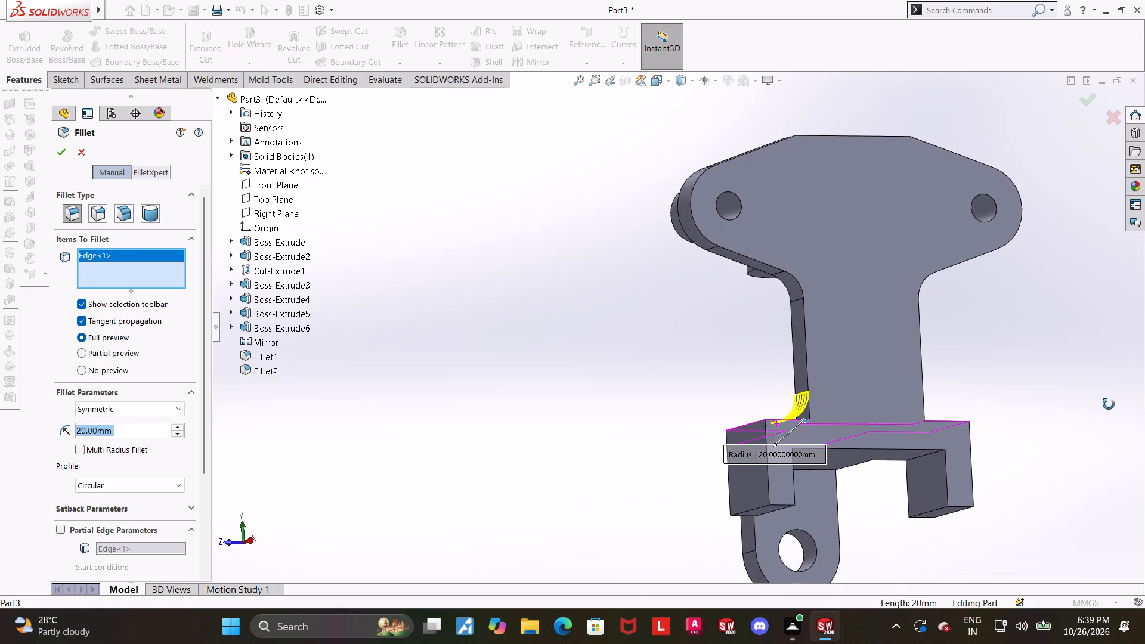
middle_click_drag(1109, 404, 979, 485)
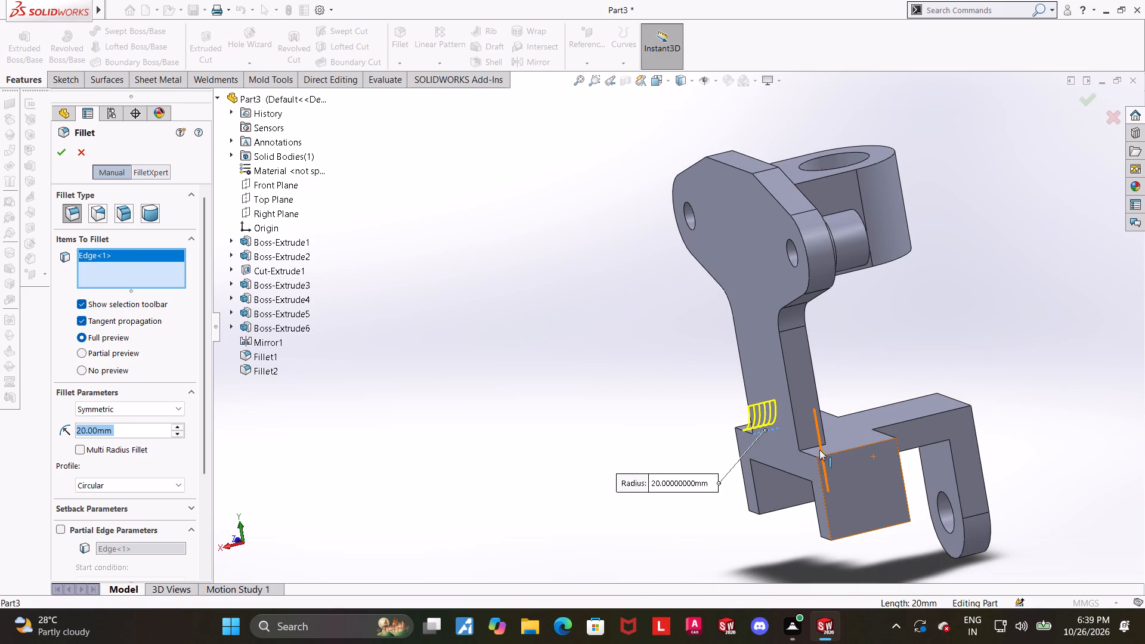
left_click(818, 445)
middle_click_drag(926, 415, 719, 425)
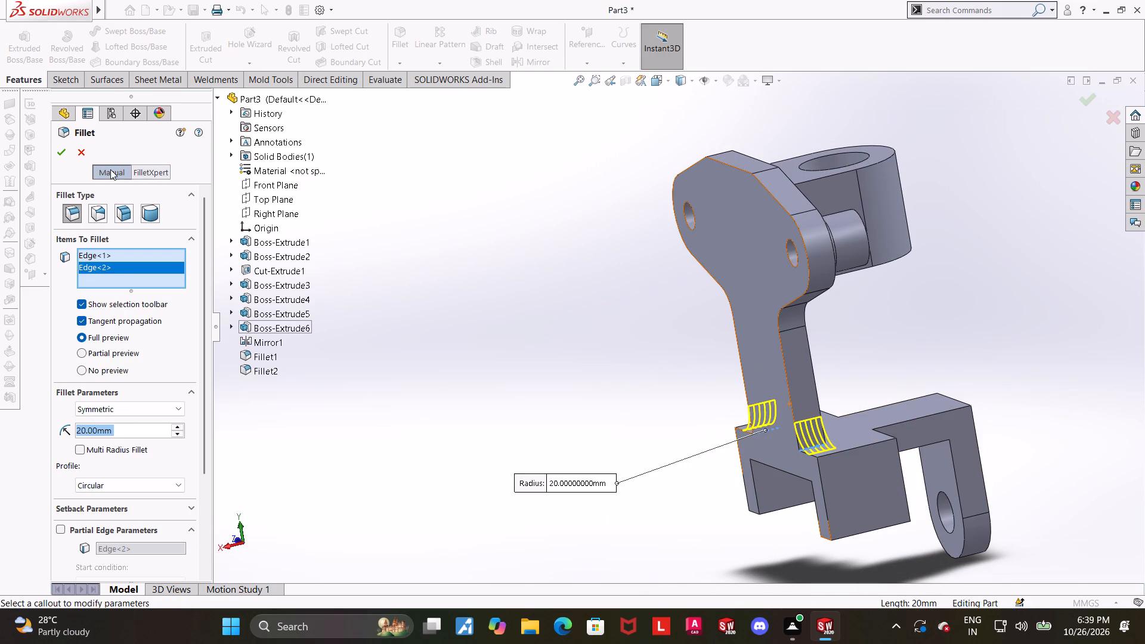
left_click(63, 154)
Examine the filleted part as a whole and its base with the downward lugs up close.
scroll(833, 326, "up", 3)
middle_click_drag(869, 345, 706, 417)
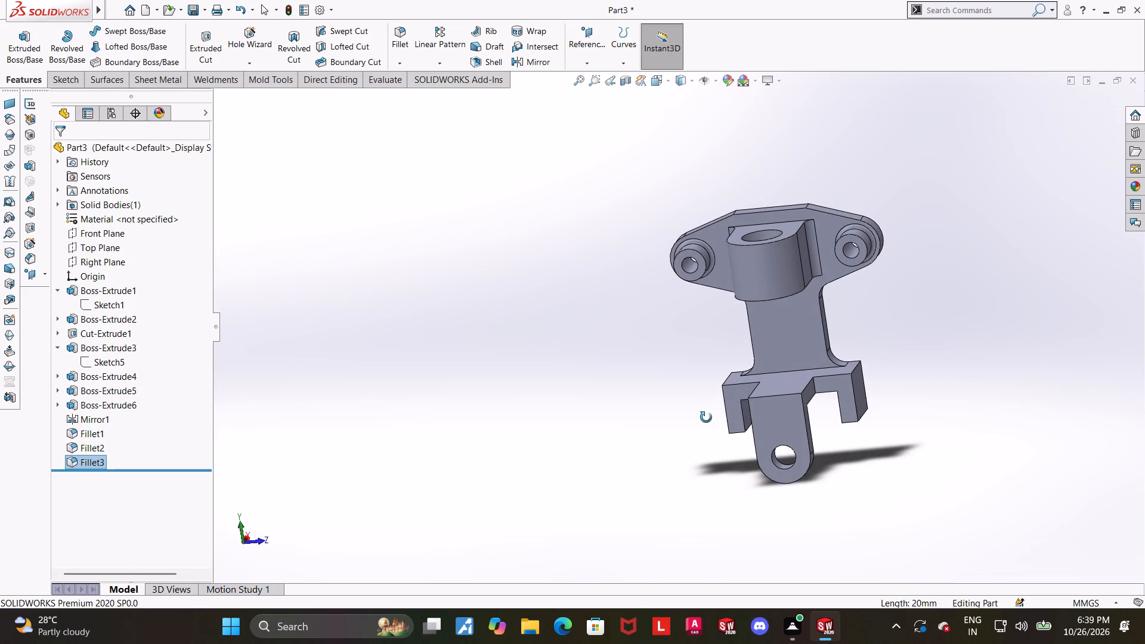
middle_click_drag(706, 417, 708, 418)
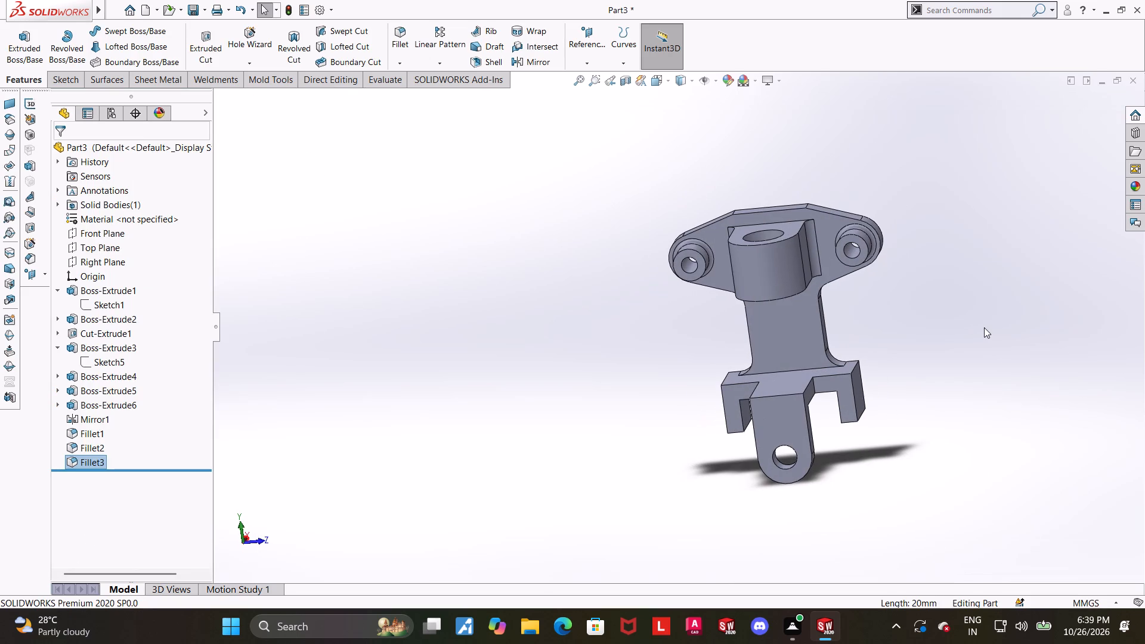
scroll(1094, 268, "up", 1)
scroll(886, 287, "up", 1)
scroll(837, 323, "down", 3)
middle_click_drag(821, 332, 820, 329)
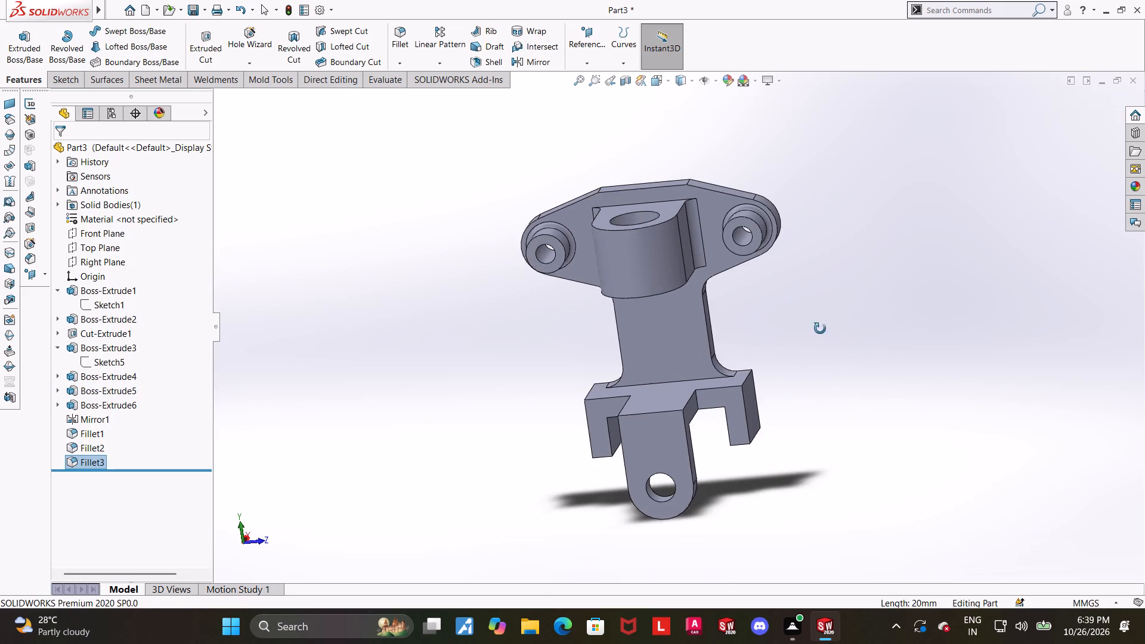
middle_click_drag(820, 329, 782, 382)
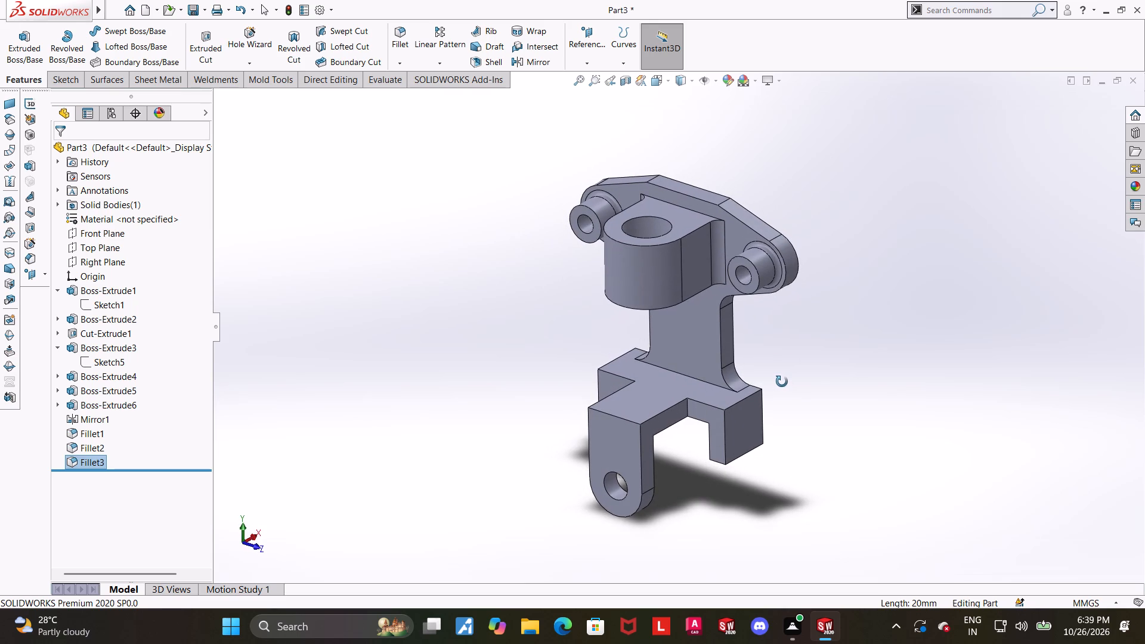
middle_click_drag(782, 382, 785, 369)
scroll(666, 480, "up", 2)
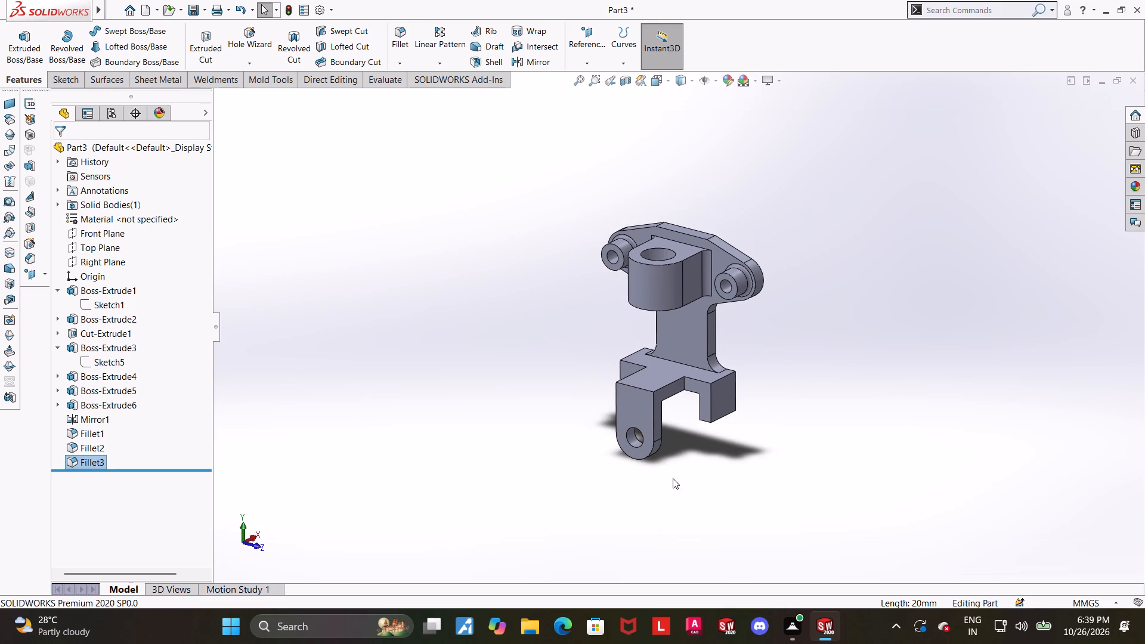
scroll(706, 419, "down", 3)
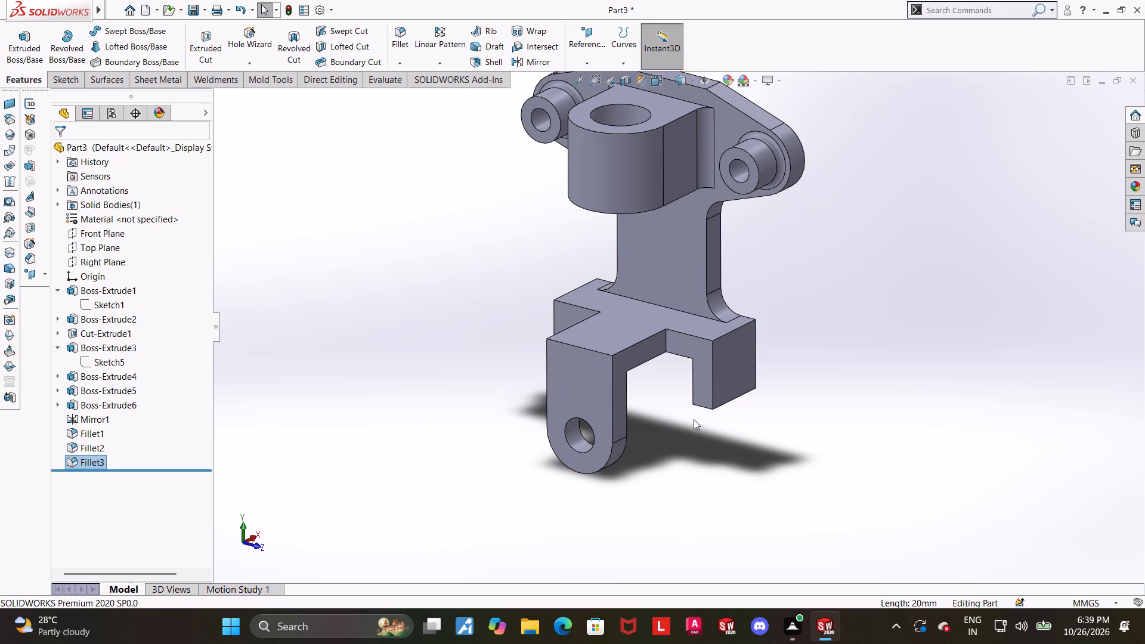
scroll(631, 467, "down", 1)
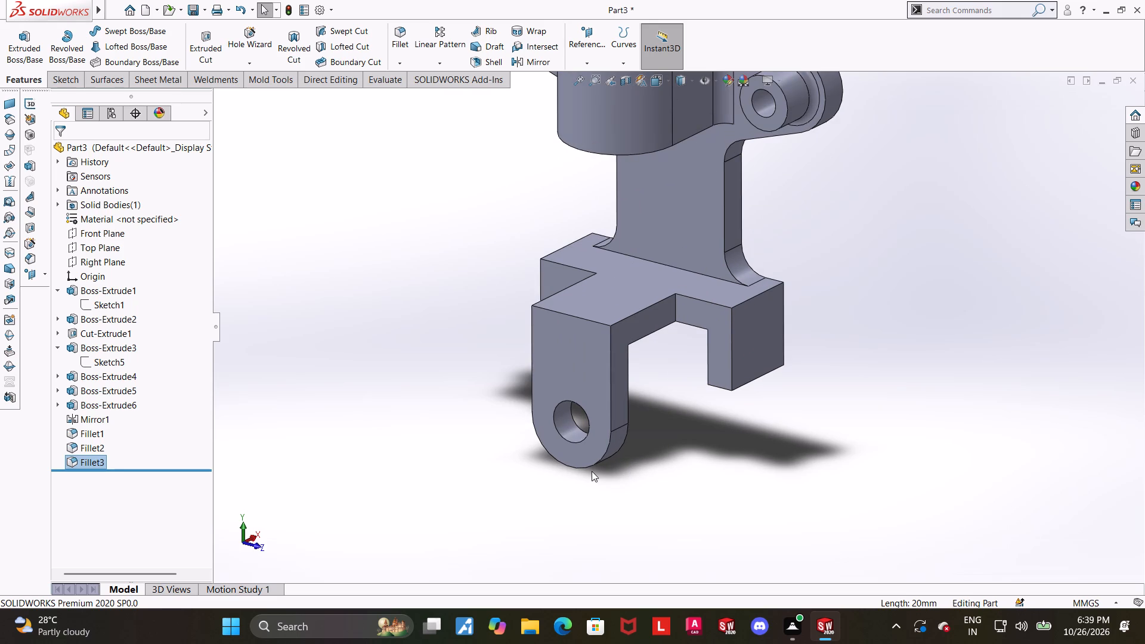
Examine the whole filleted part and, up close, the large central boss and plate from above.
scroll(596, 451, "up", 1)
scroll(665, 446, "up", 2)
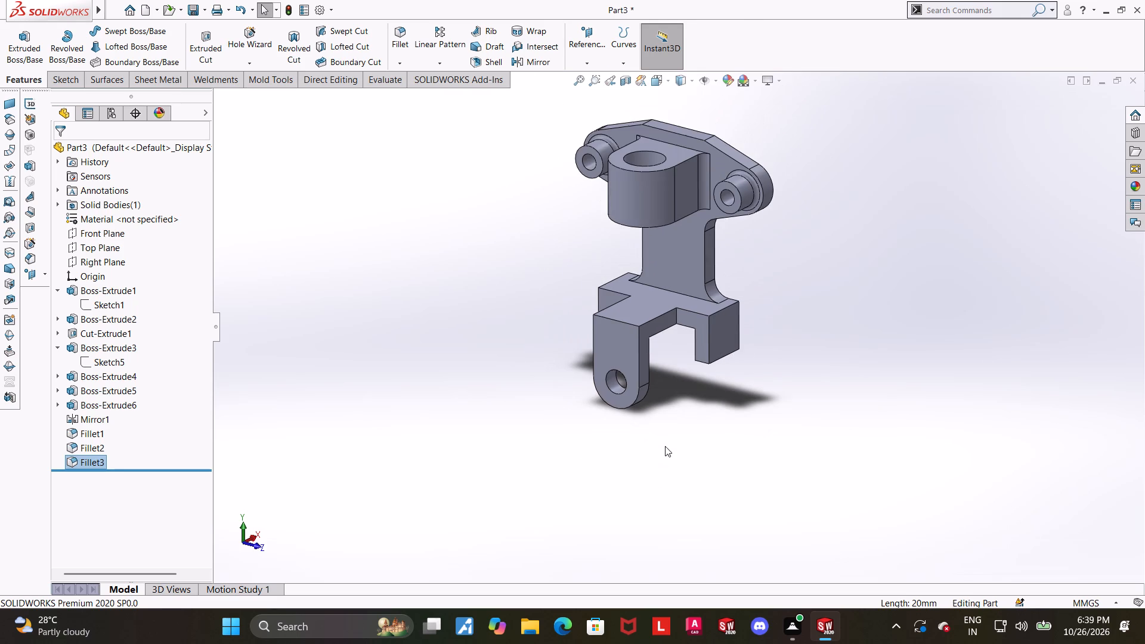
scroll(695, 261, "down", 1)
middle_click_drag(770, 292, 760, 309)
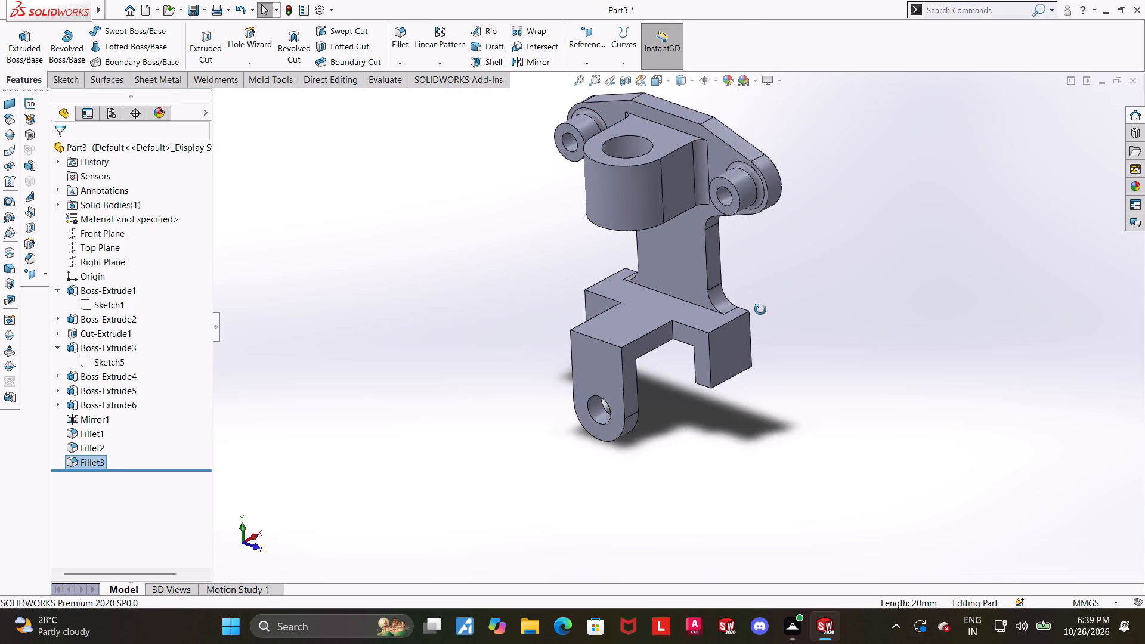
middle_click_drag(760, 309, 759, 311)
scroll(759, 311, "down", 1)
scroll(787, 313, "up", 1)
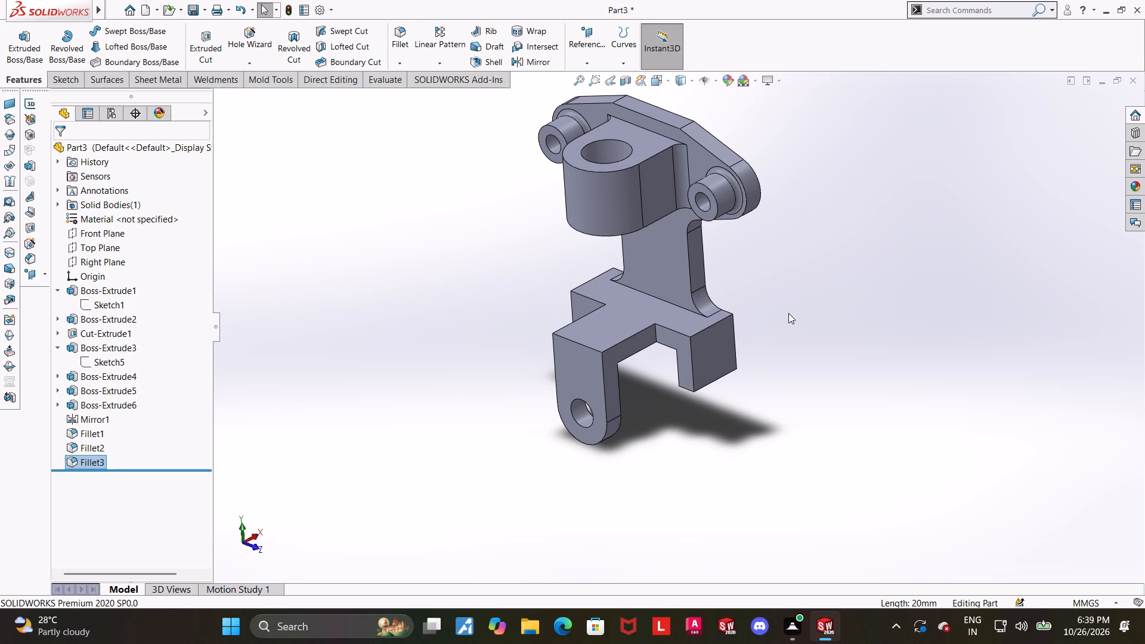
scroll(788, 313, "up", 2)
scroll(668, 174, "down", 5)
middle_click_drag(626, 291, 623, 355)
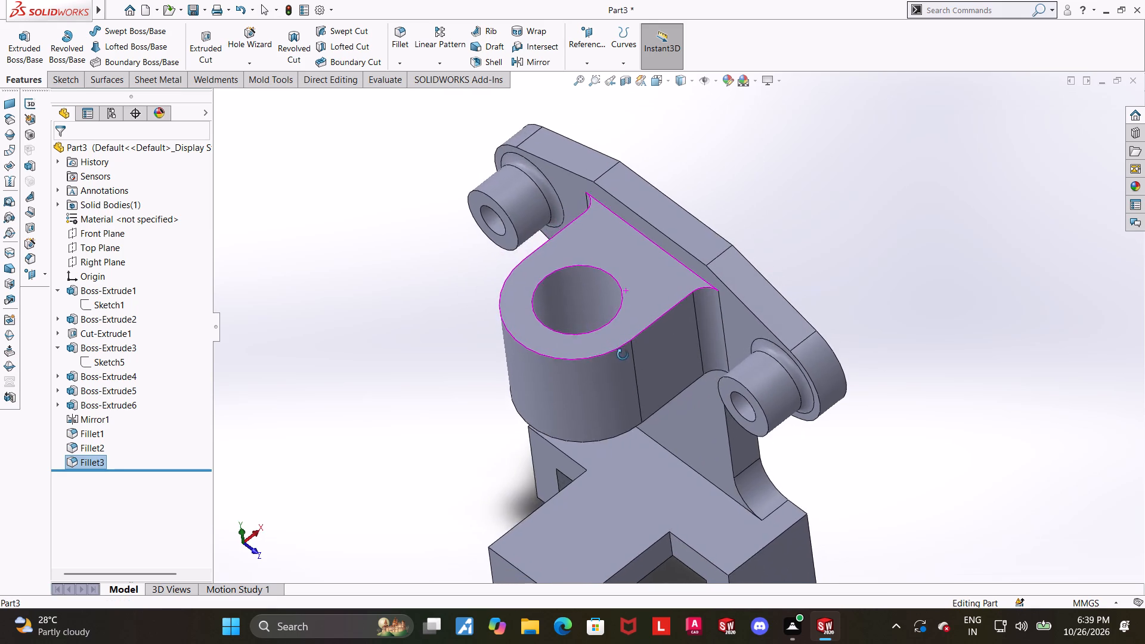
middle_click_drag(623, 355, 630, 301)
scroll(660, 305, "up", 3)
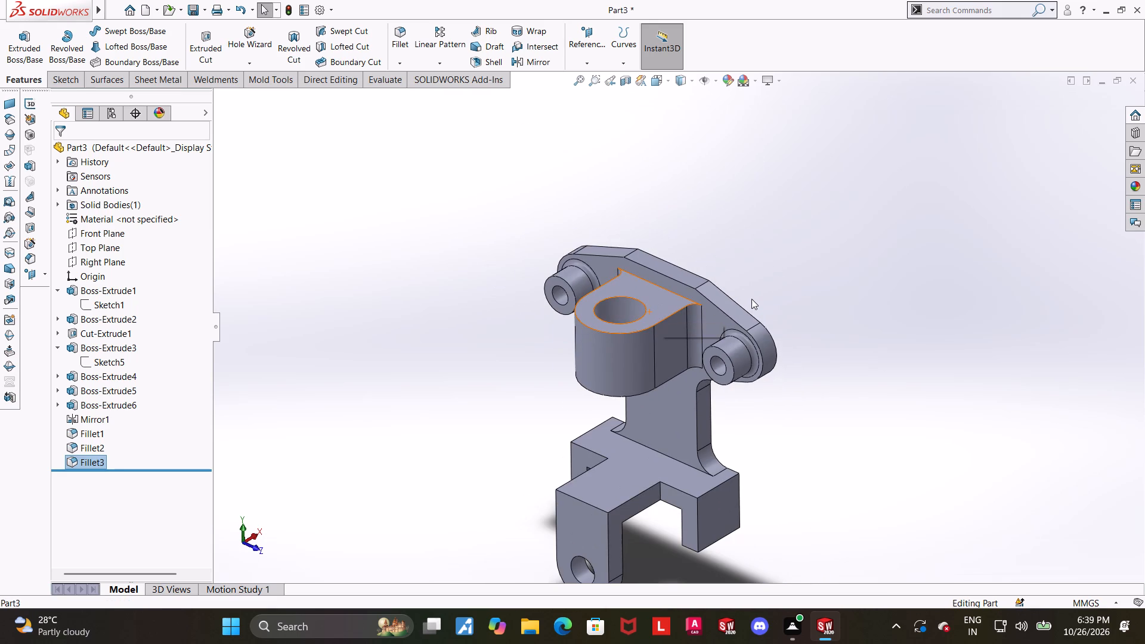
Inspect the part from the Top view with its display style set to Hidden Lines Visible.
left_click(654, 83)
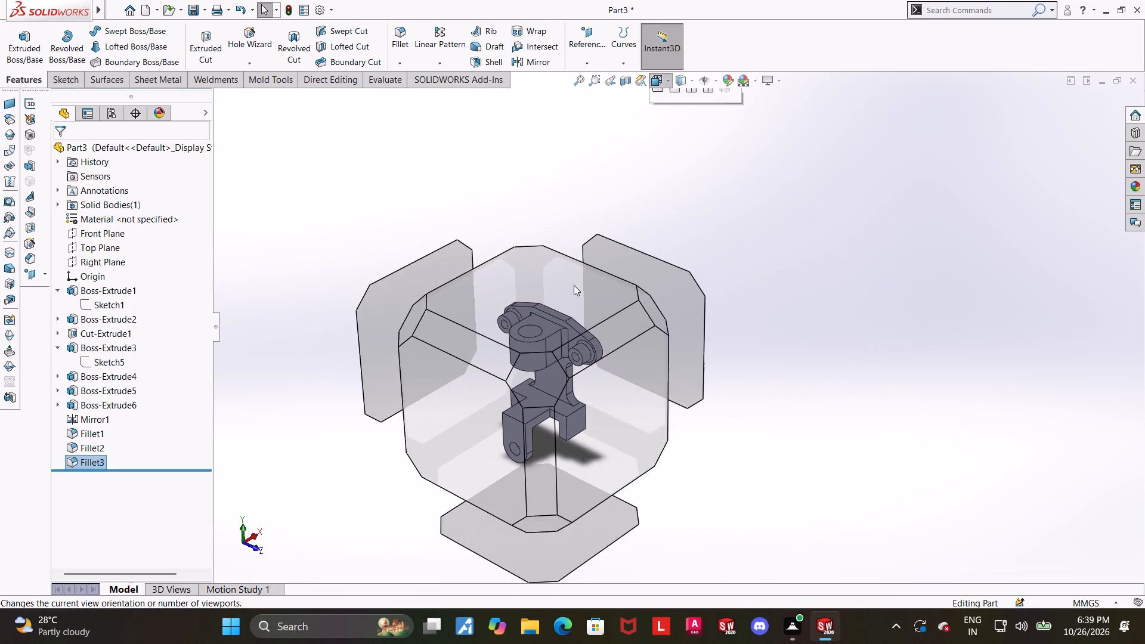
left_click(574, 285)
left_click(689, 79)
left_click(684, 150)
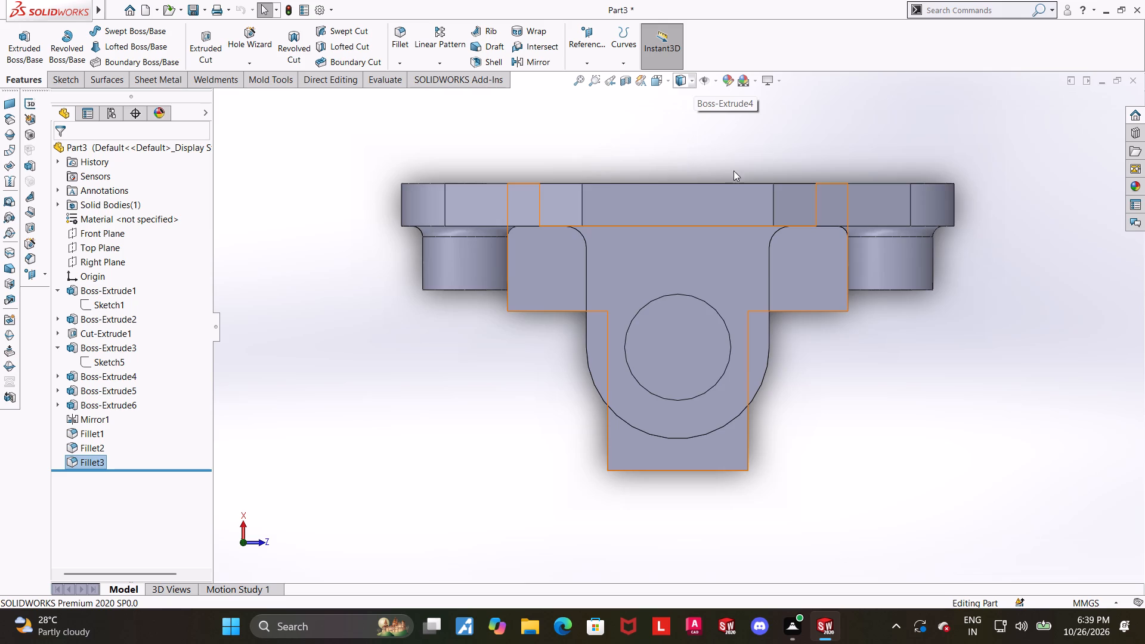
left_click(954, 349)
scroll(898, 355, "up", 1)
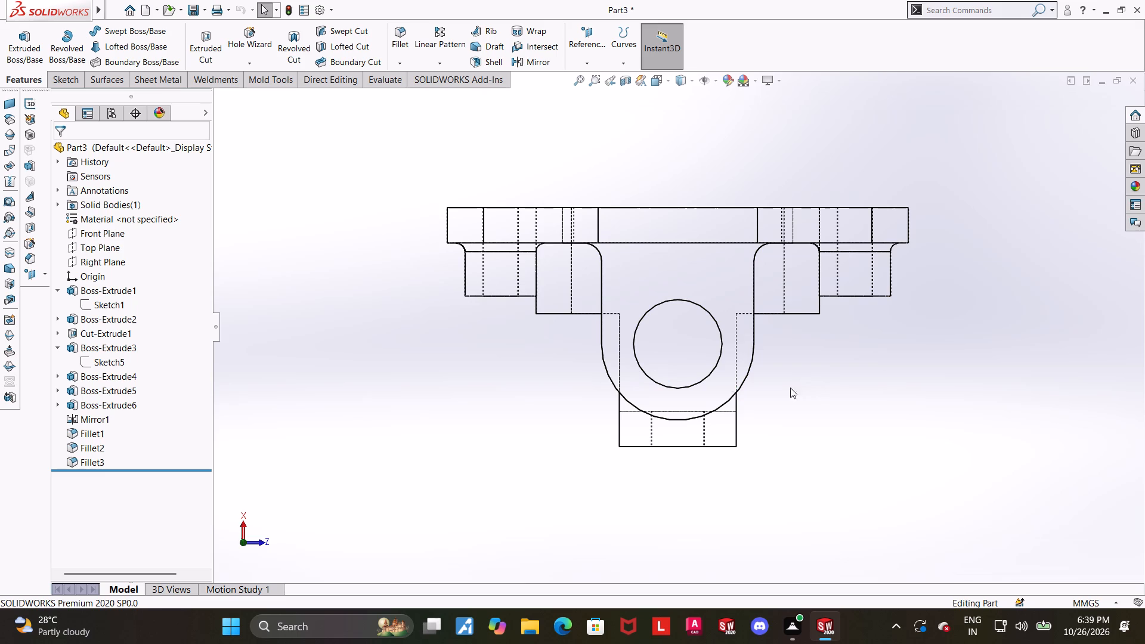
middle_click_drag(765, 426, 762, 272)
scroll(762, 271, "up", 5)
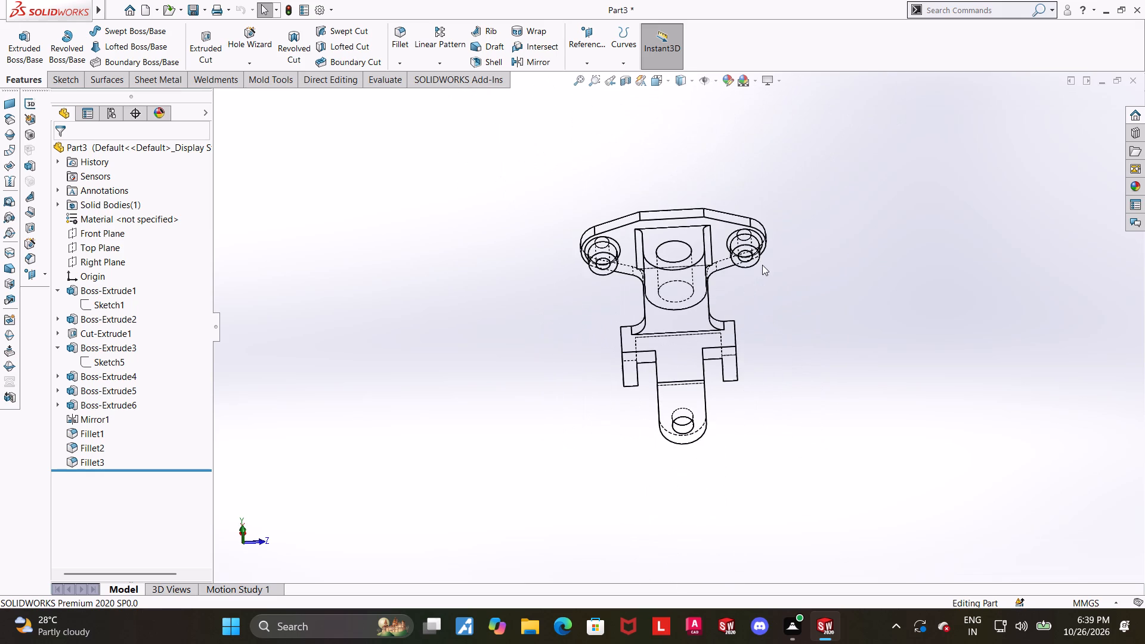
Inspect the part's hidden edges in the Left view and the Front view.
left_click(656, 78)
left_click(523, 450)
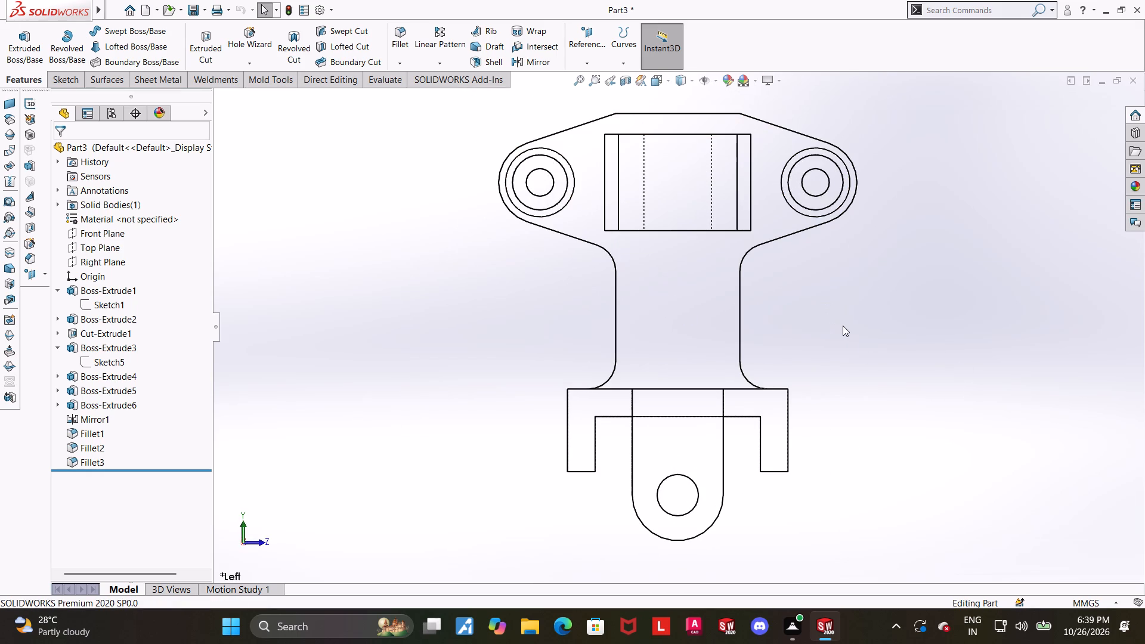
scroll(843, 326, "up", 1)
scroll(813, 205, "down", 2)
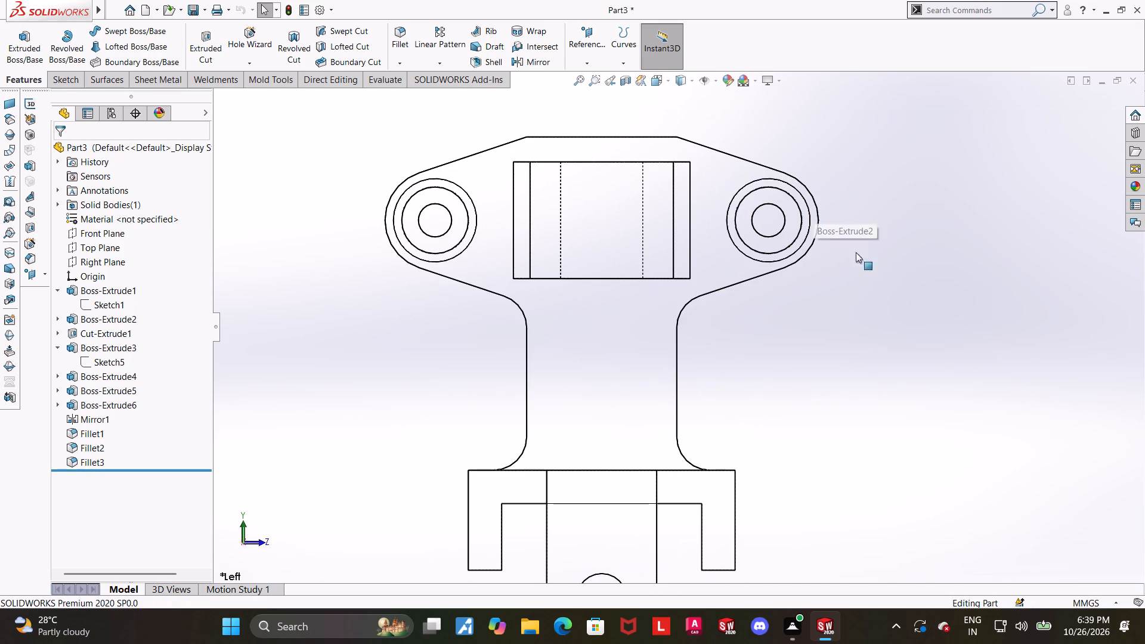
middle_click_drag(841, 299, 757, 306)
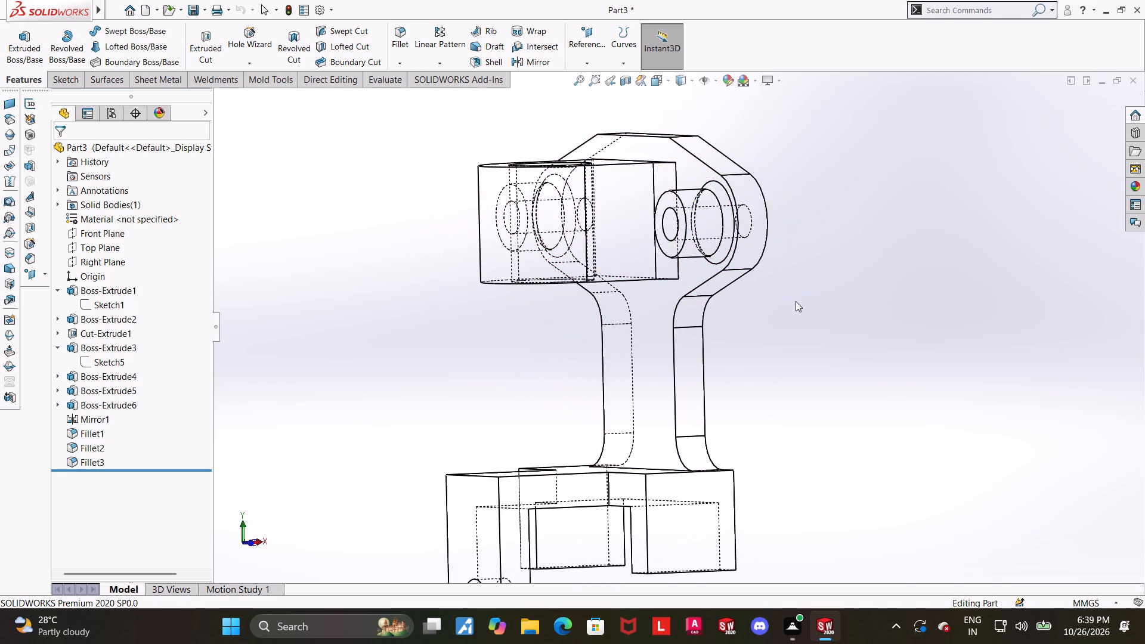
scroll(796, 301, "up", 1)
left_click(655, 85)
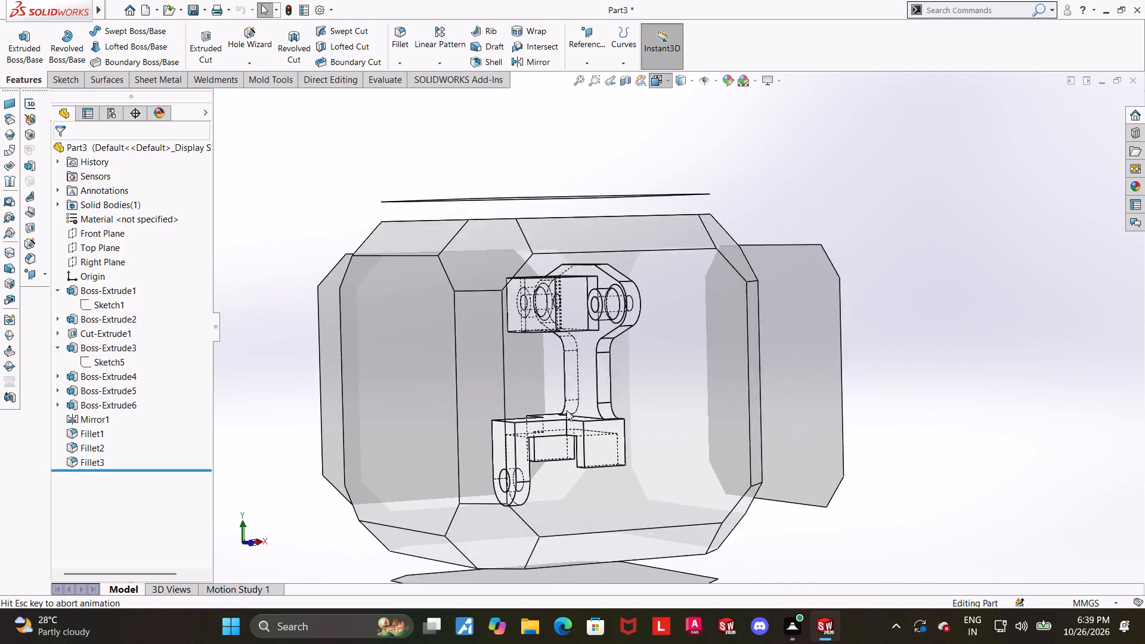
left_click(608, 397)
scroll(914, 397, "up", 1)
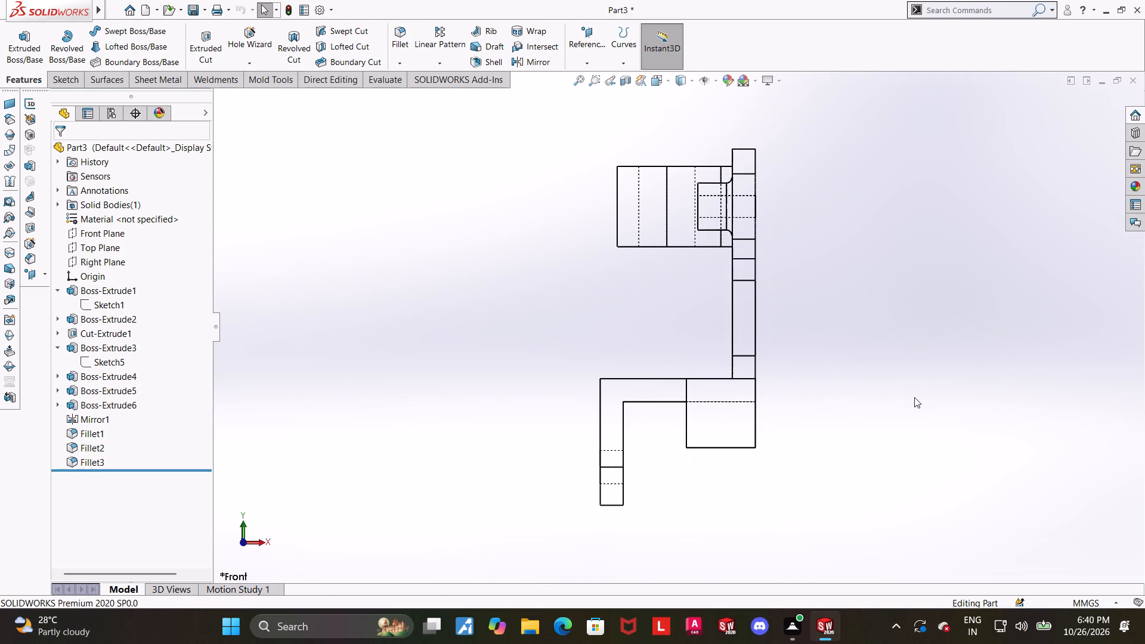
scroll(719, 151, "down", 1)
scroll(747, 311, "up", 3)
scroll(715, 386, "down", 1)
middle_click_drag(705, 372, 729, 403)
Return the part to the isometric view and display it as Shaded With Edges.
left_click(656, 80)
left_click(463, 305)
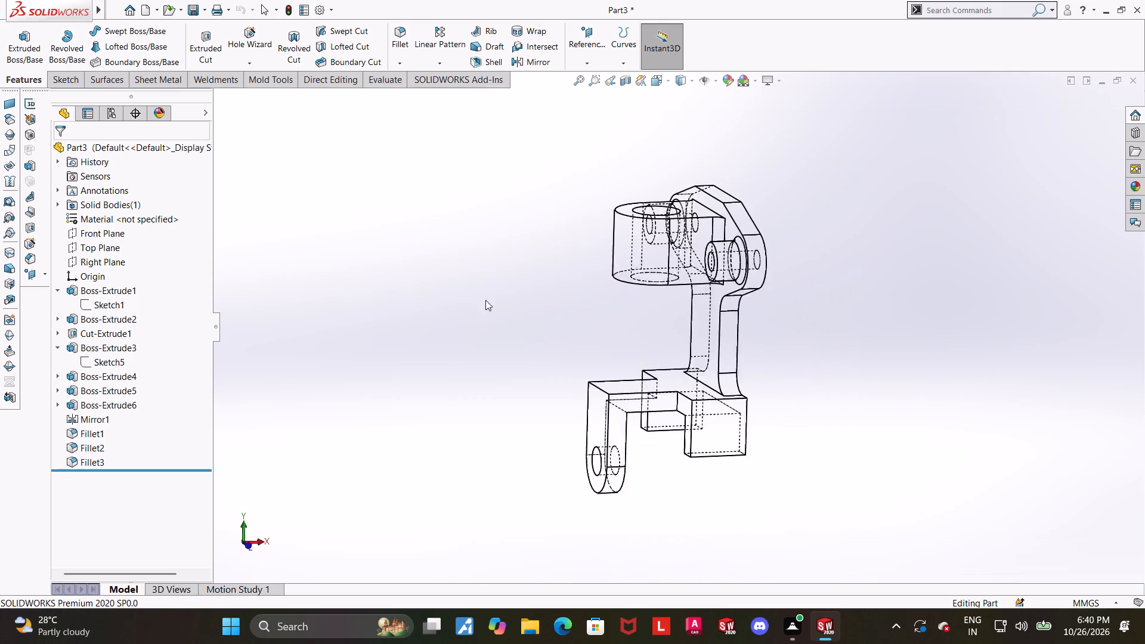
left_click(689, 81)
left_click(685, 92)
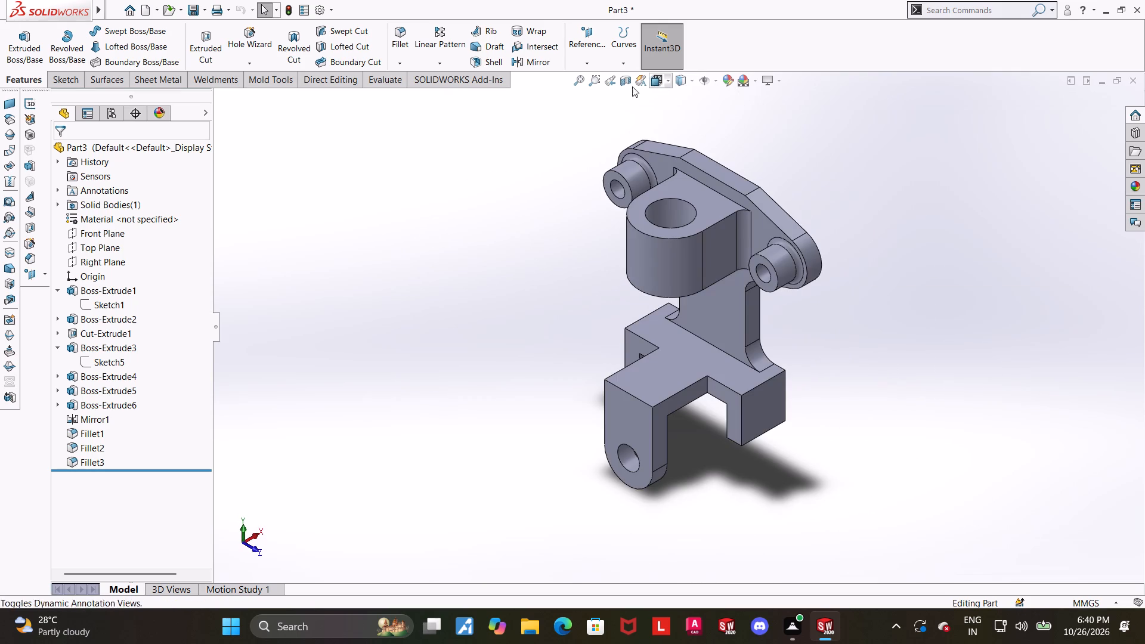
Change the whole part's appearance colour to a soft pink, fine-tuned on the colour spectrum from a magenta swatch.
right_click(110, 145)
left_click(139, 129)
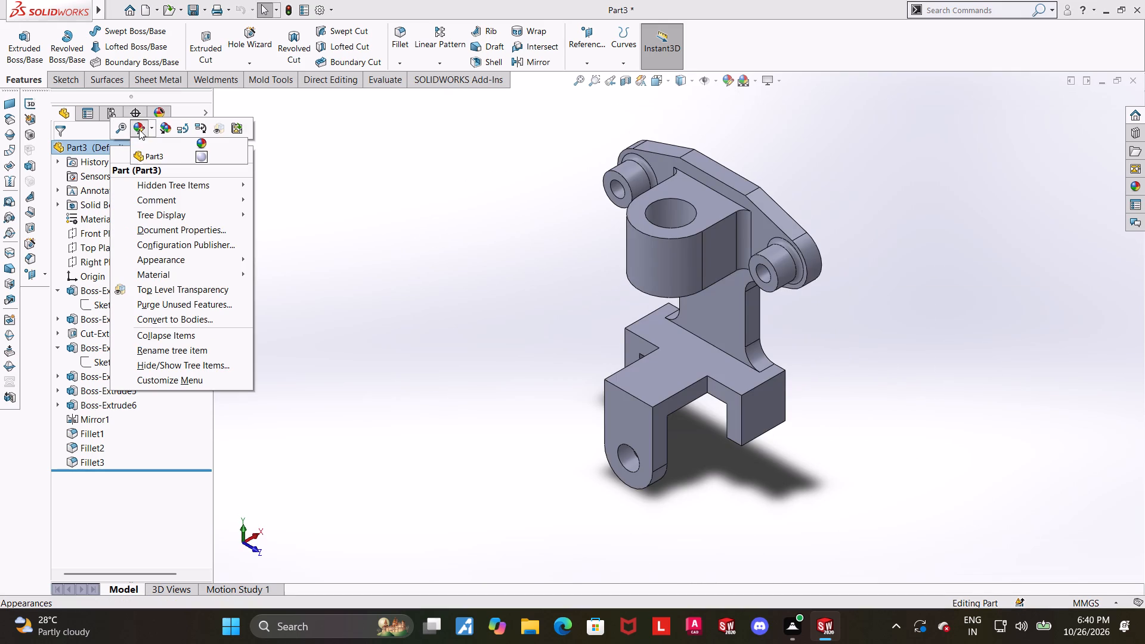
left_click(151, 161)
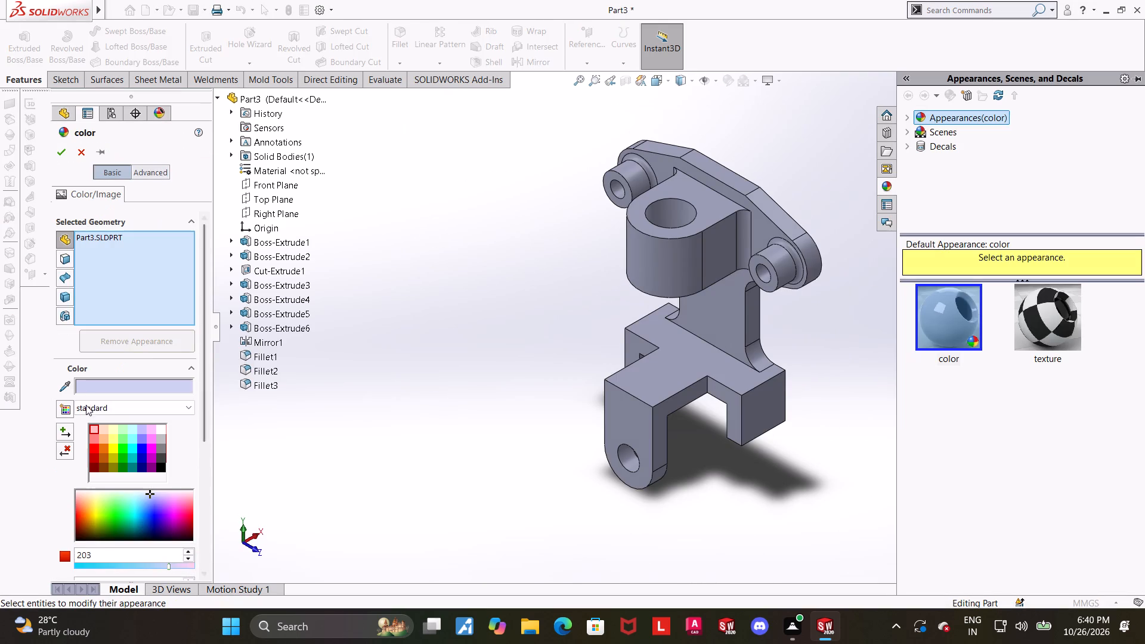
left_click(153, 439)
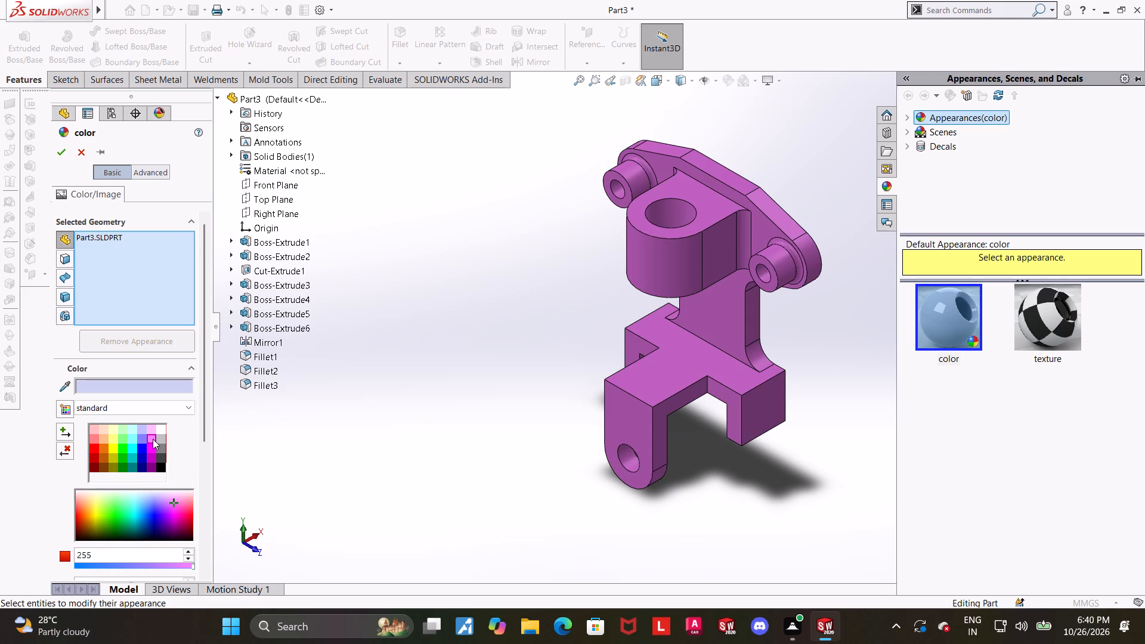
left_click(153, 448)
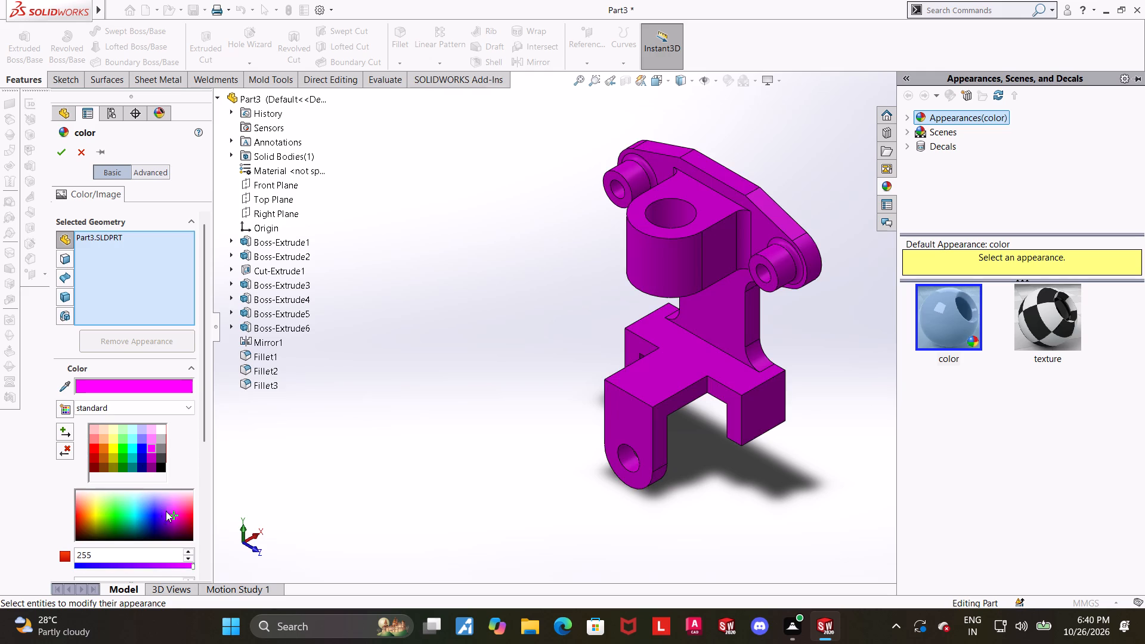
left_click_drag(172, 515, 169, 520)
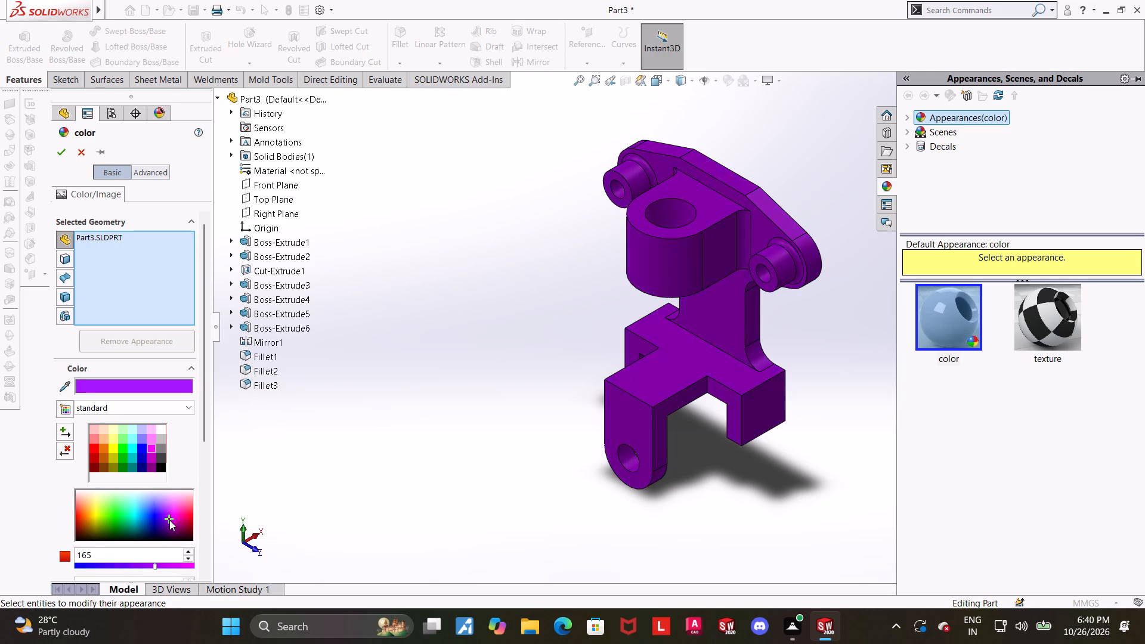
left_click_drag(169, 520, 184, 510)
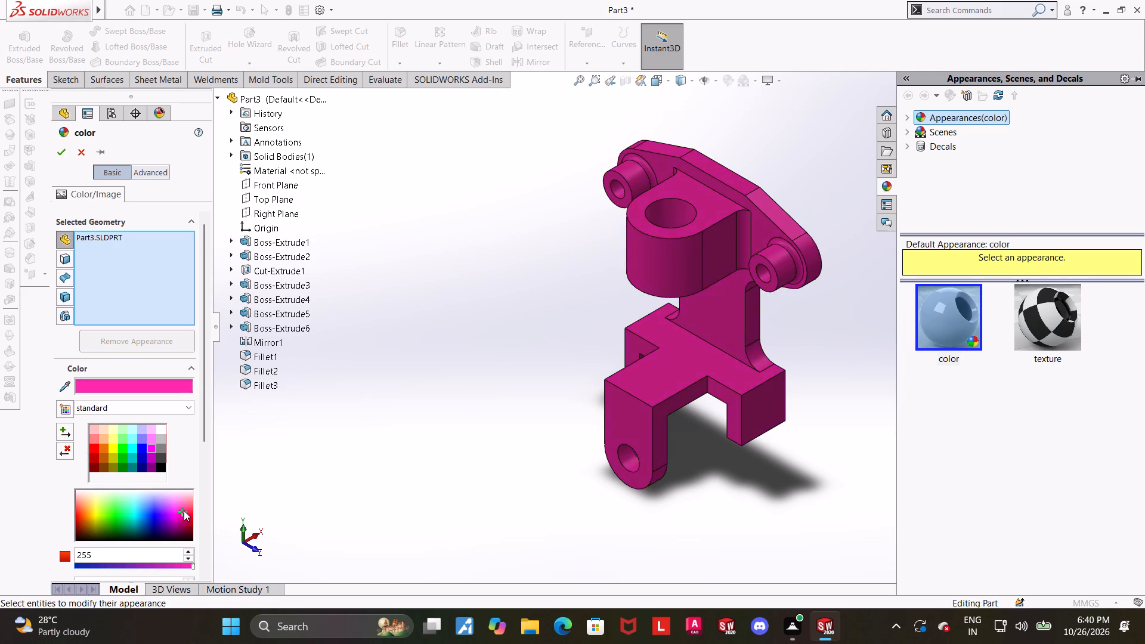
left_click_drag(184, 510, 187, 507)
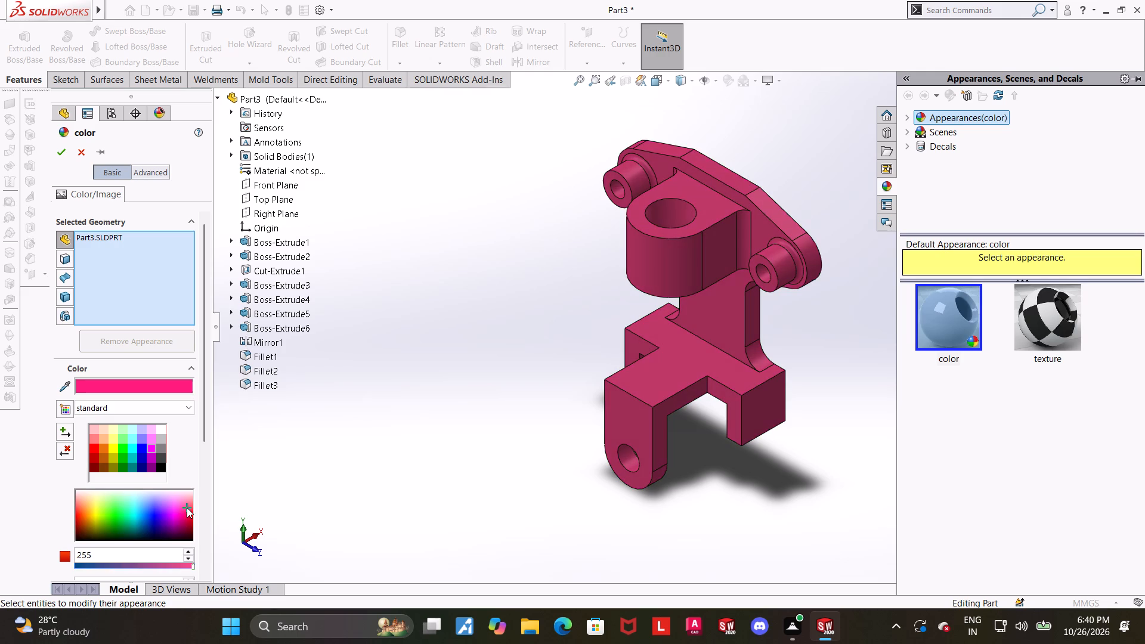
left_click_drag(187, 507, 183, 504)
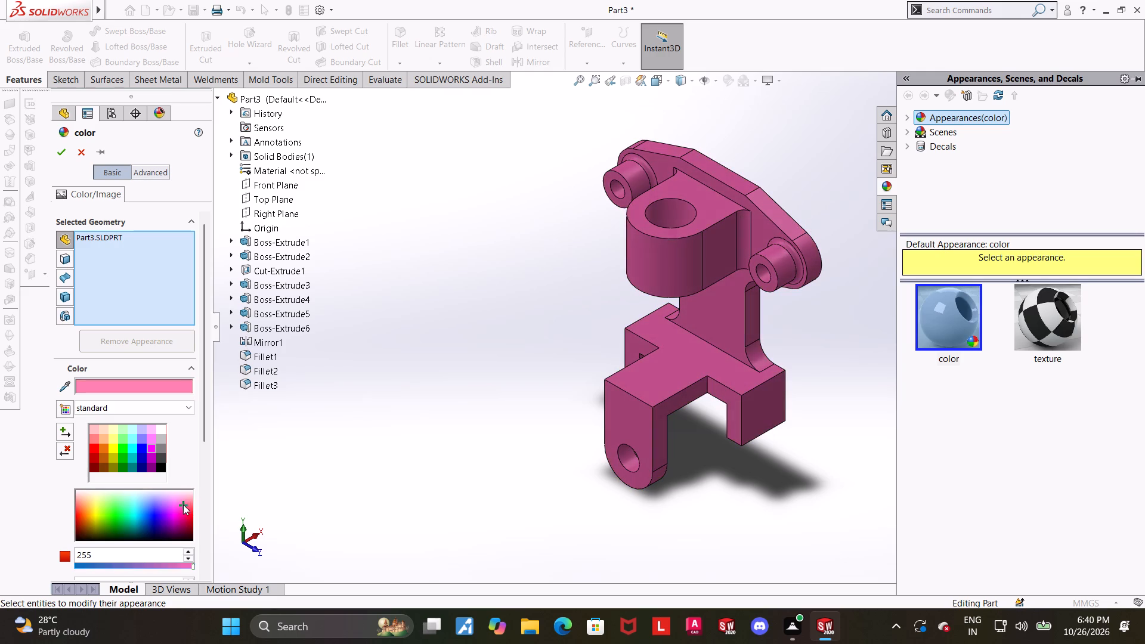
left_click_drag(183, 504, 184, 501)
left_click(60, 160)
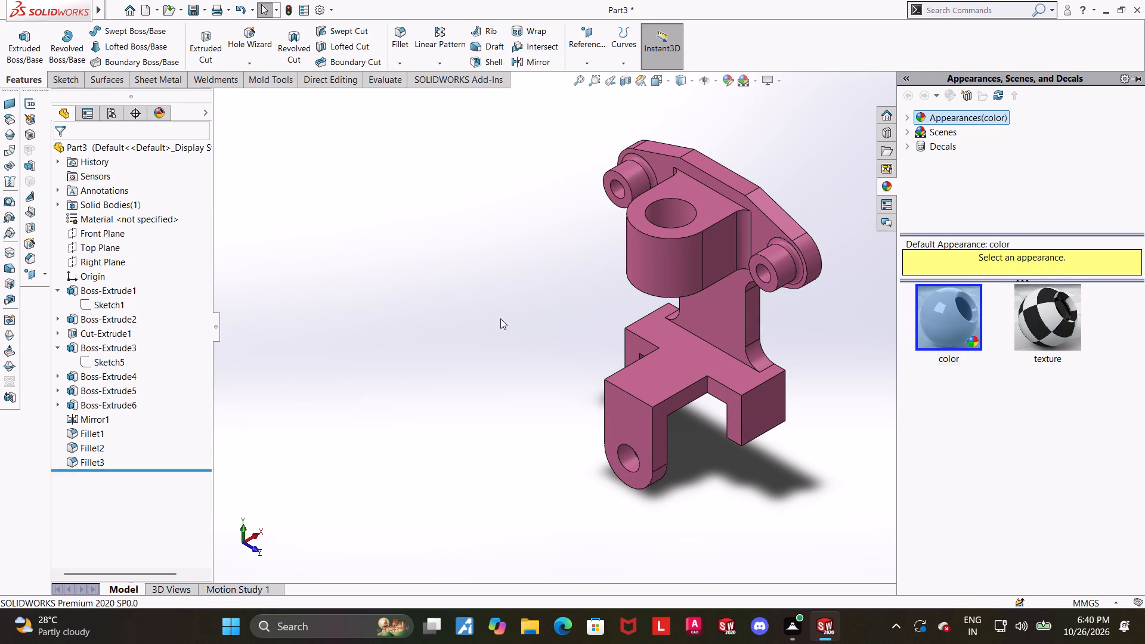
left_click(500, 319)
Colour the inner faces of the lug hole and the two small round boss holes white.
scroll(535, 302, "up", 1)
scroll(786, 273, "down", 1)
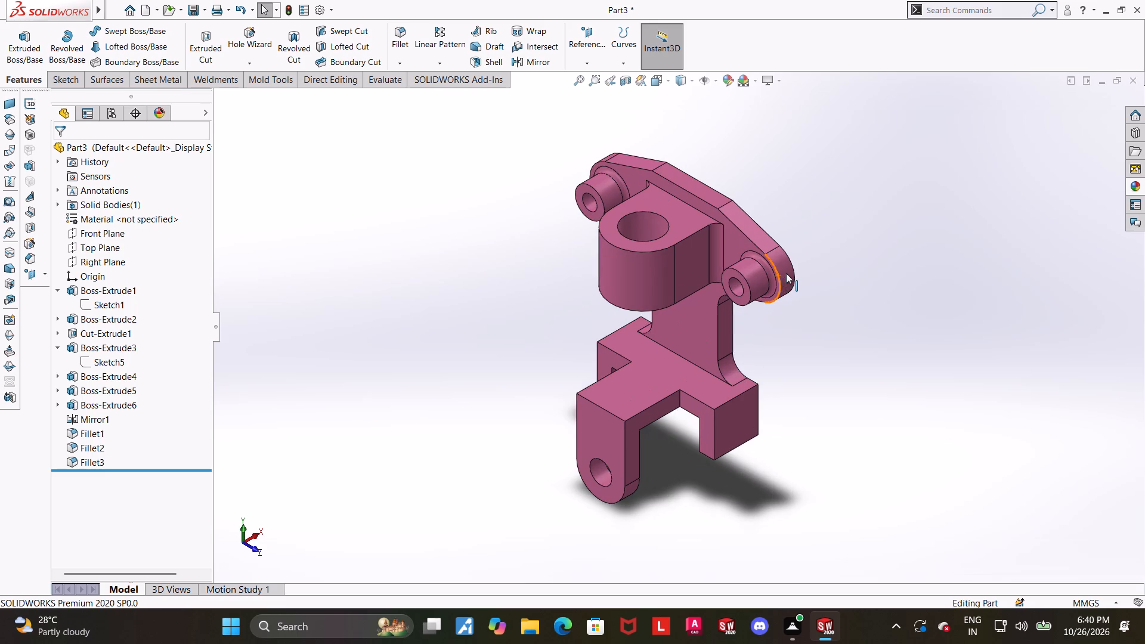
left_click(603, 476)
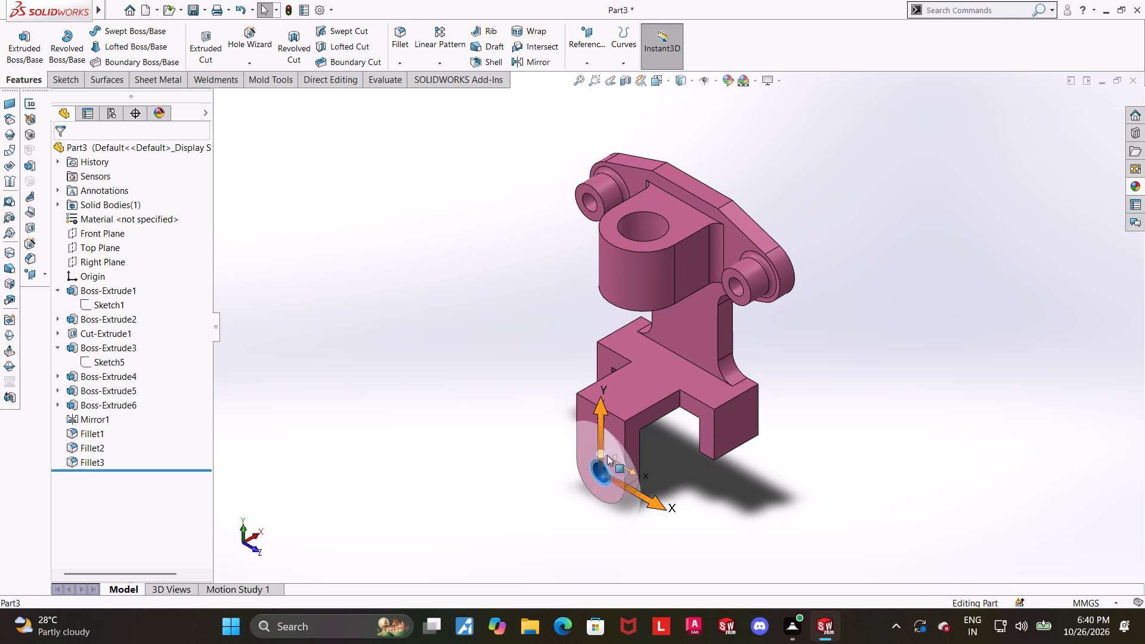
left_click(591, 203, "ctrl")
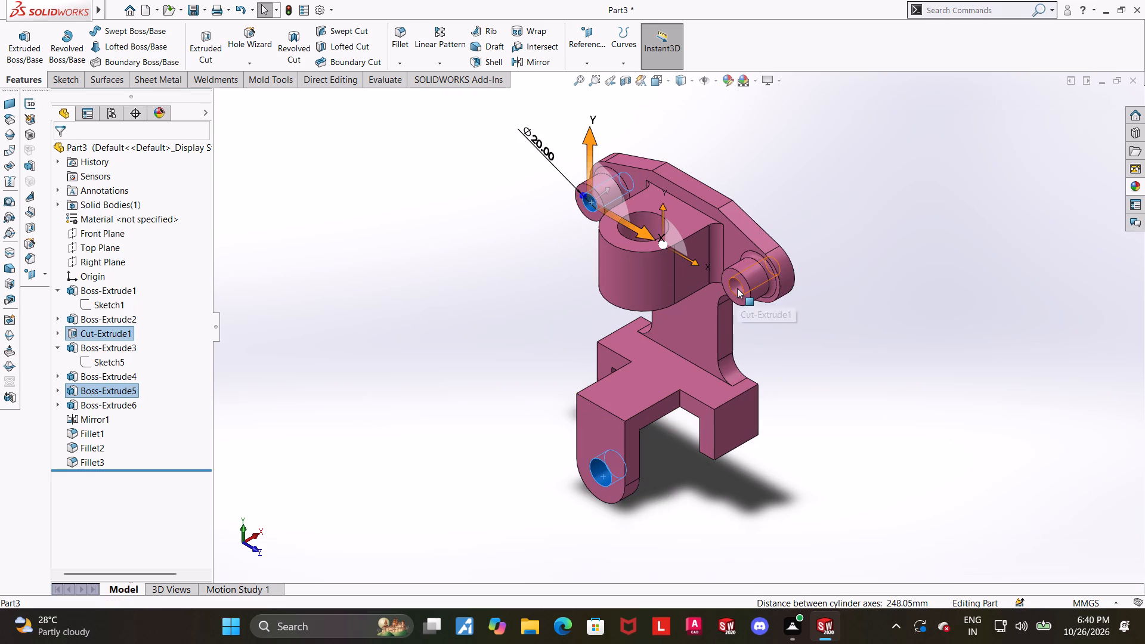
left_click(737, 286, "ctrl")
right_click(397, 259)
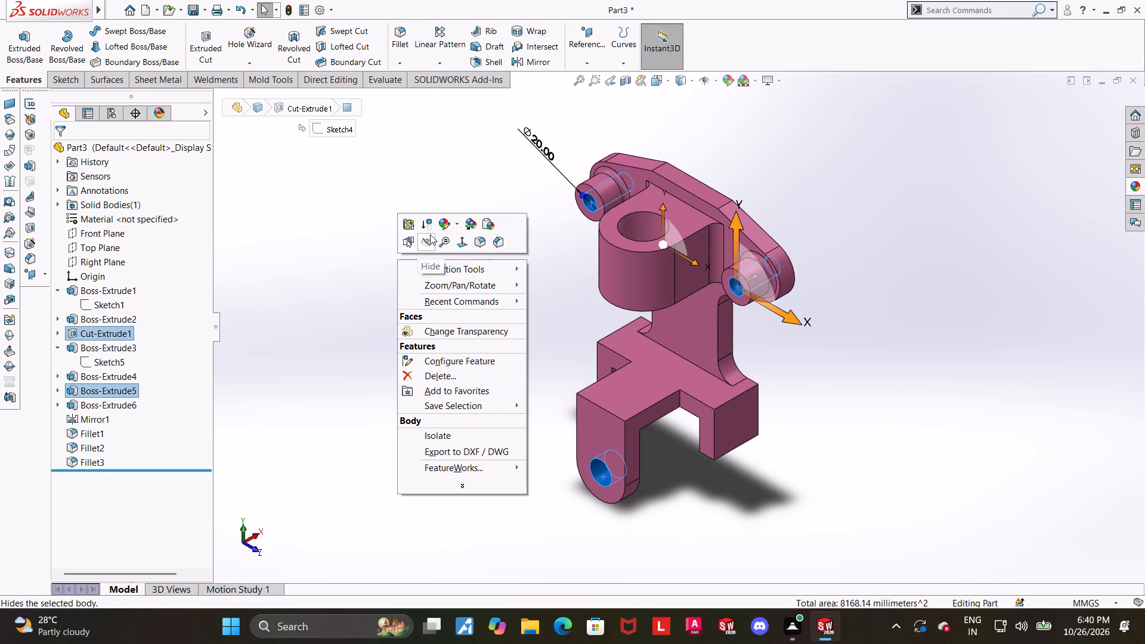
left_click(440, 227)
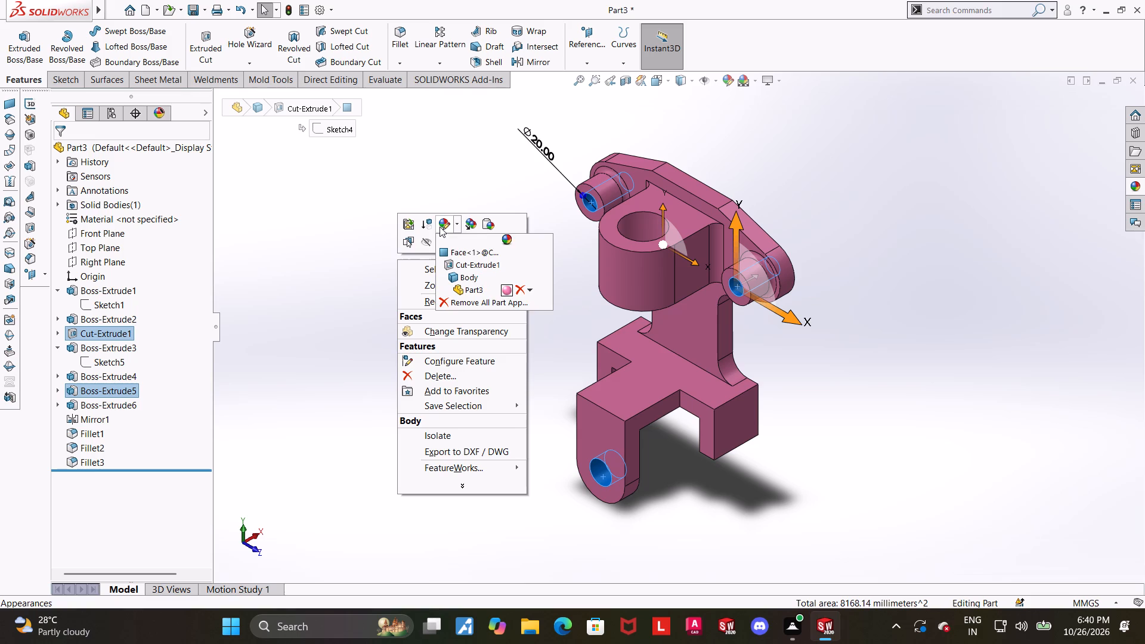
left_click(442, 228)
left_click(454, 250)
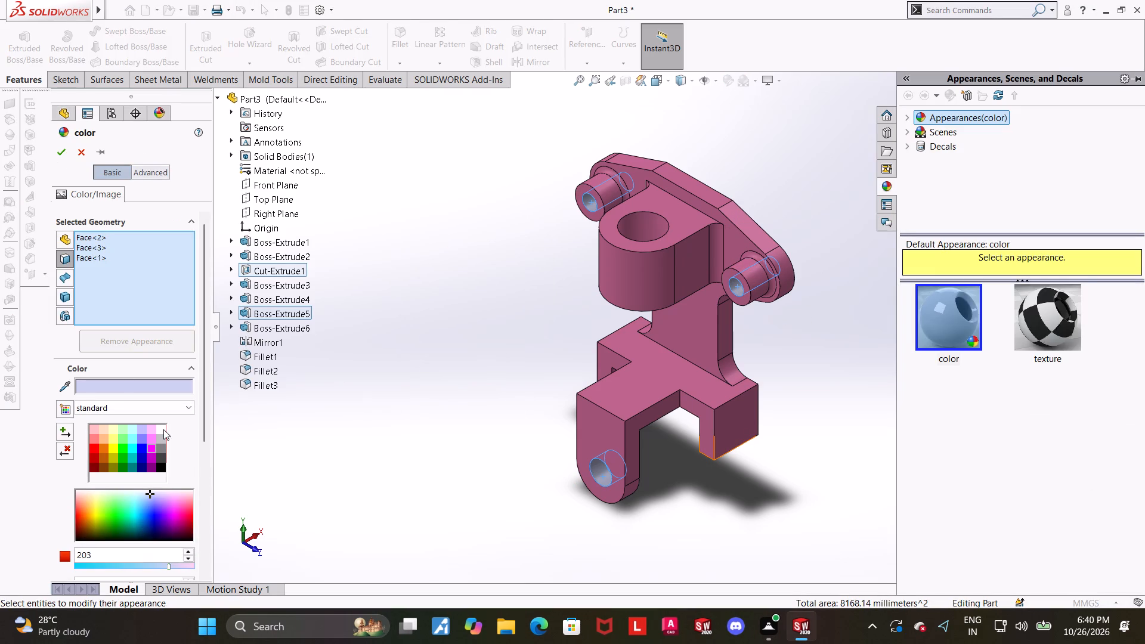
left_click(163, 429)
left_click(63, 153)
left_click(394, 298)
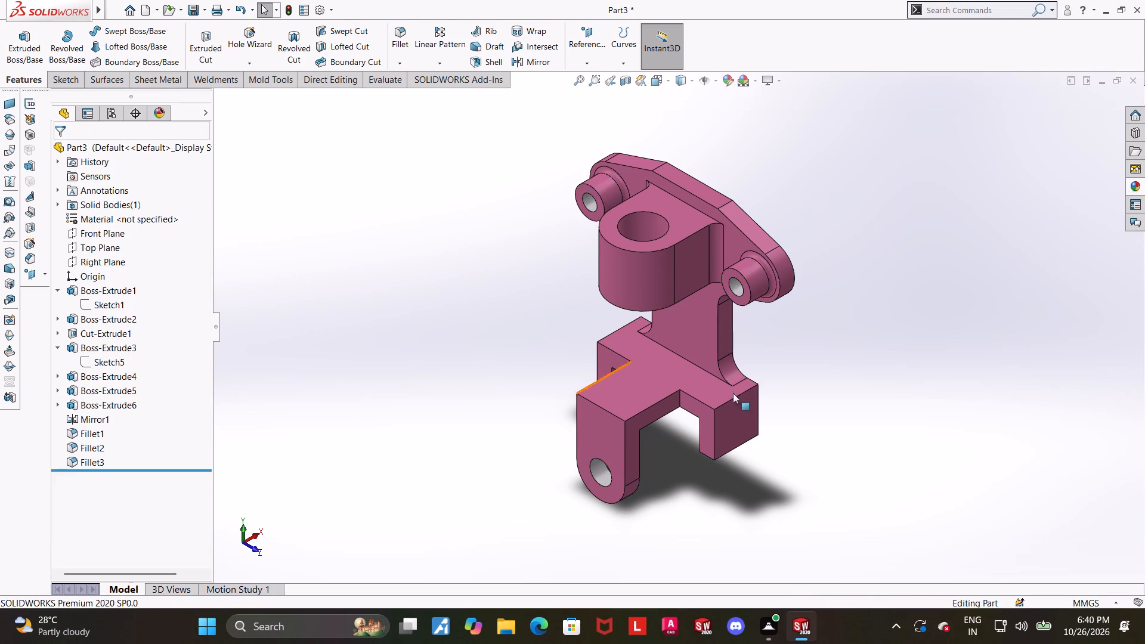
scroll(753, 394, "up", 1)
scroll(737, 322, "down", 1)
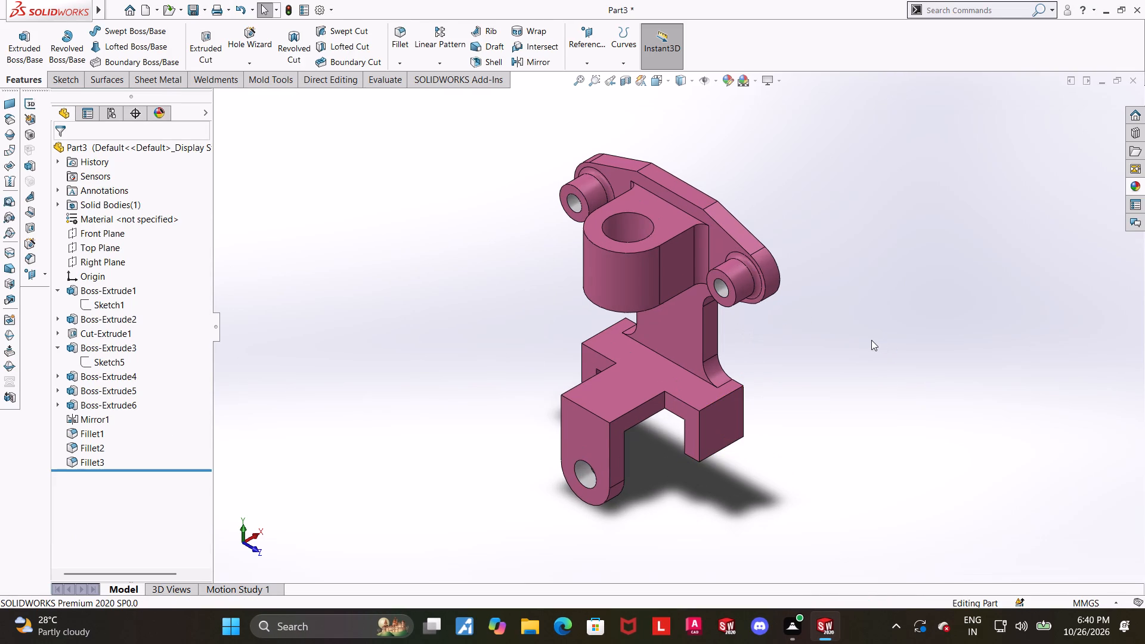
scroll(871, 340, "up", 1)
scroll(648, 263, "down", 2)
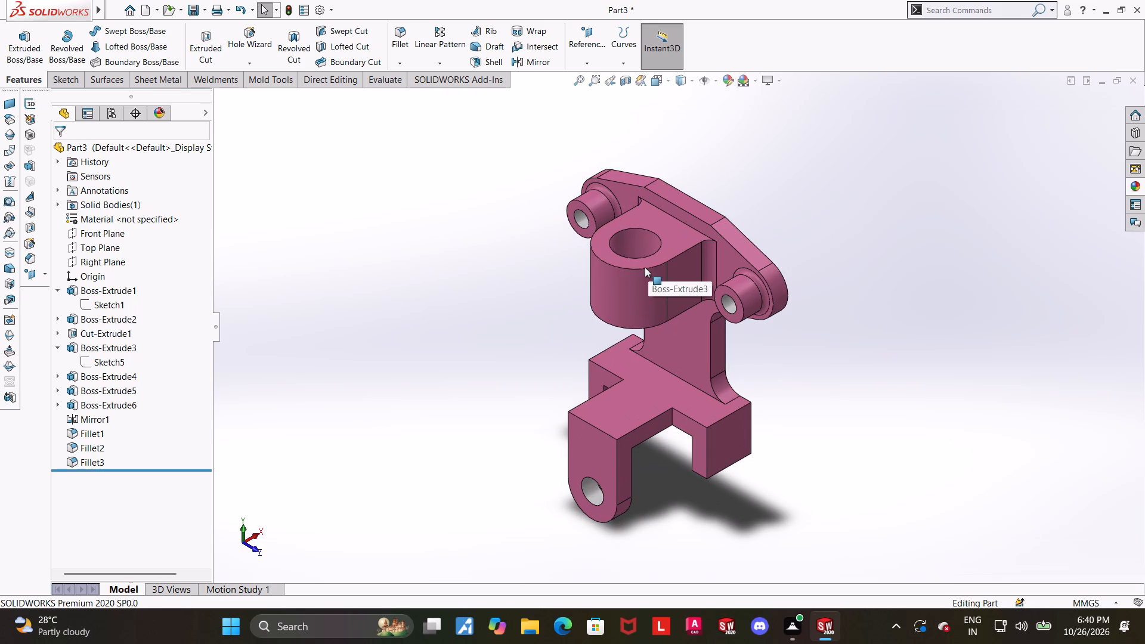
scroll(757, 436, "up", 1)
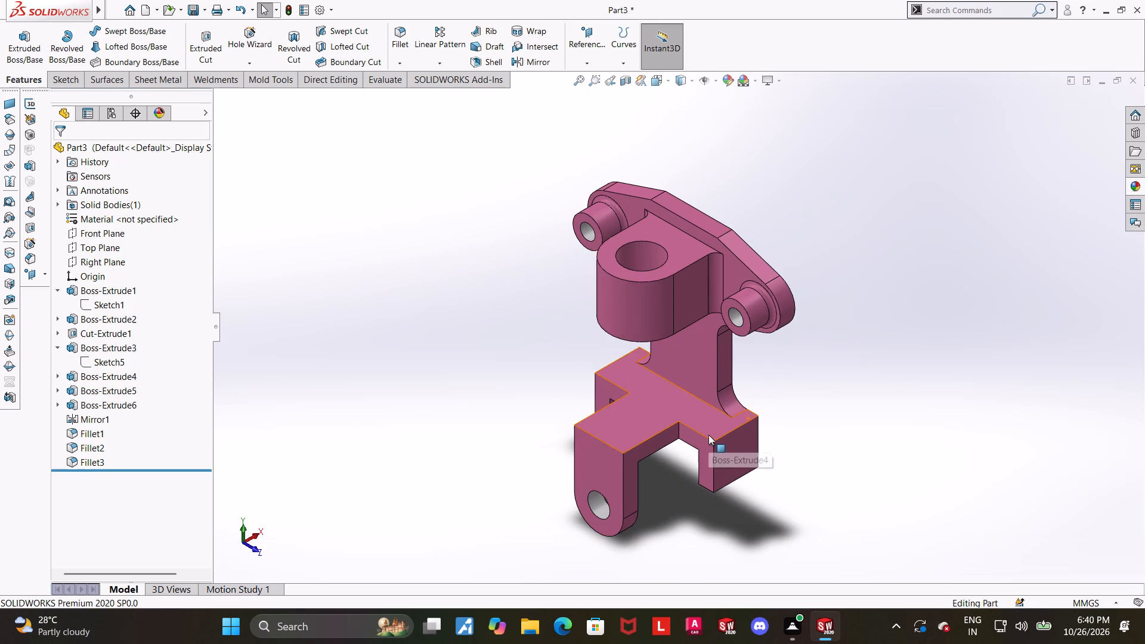
Measure the distance from the front face of the base's side arm to the back face of the T-shaped plate.
scroll(708, 435, "down", 1)
scroll(766, 442, "down", 1)
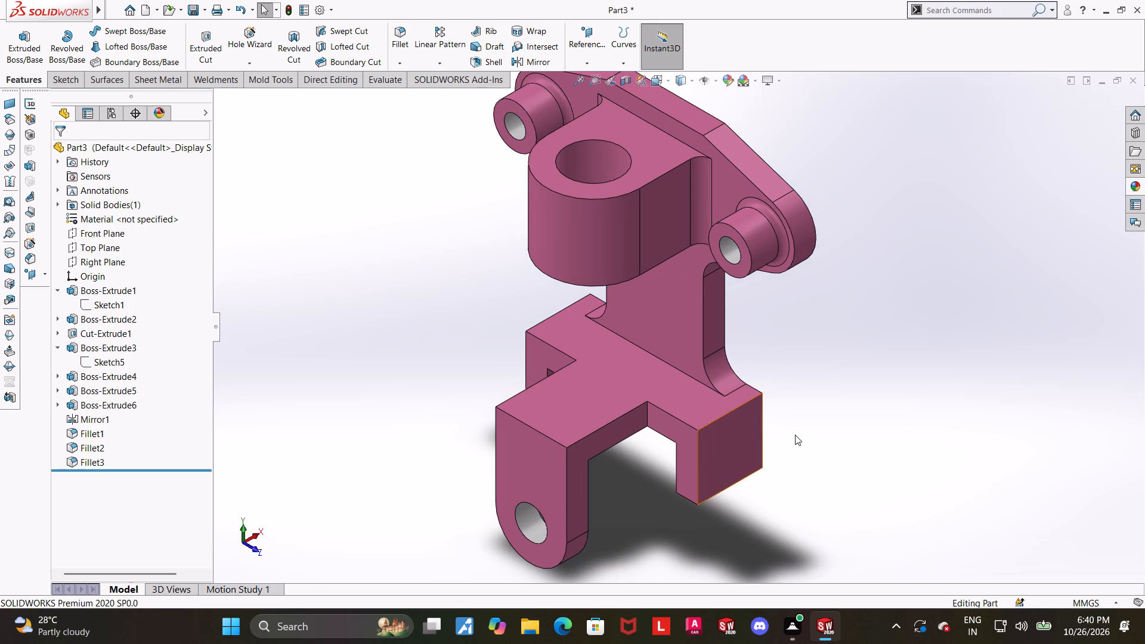
scroll(793, 434, "down", 3)
middle_click_drag(794, 445, 775, 398)
left_click(381, 81)
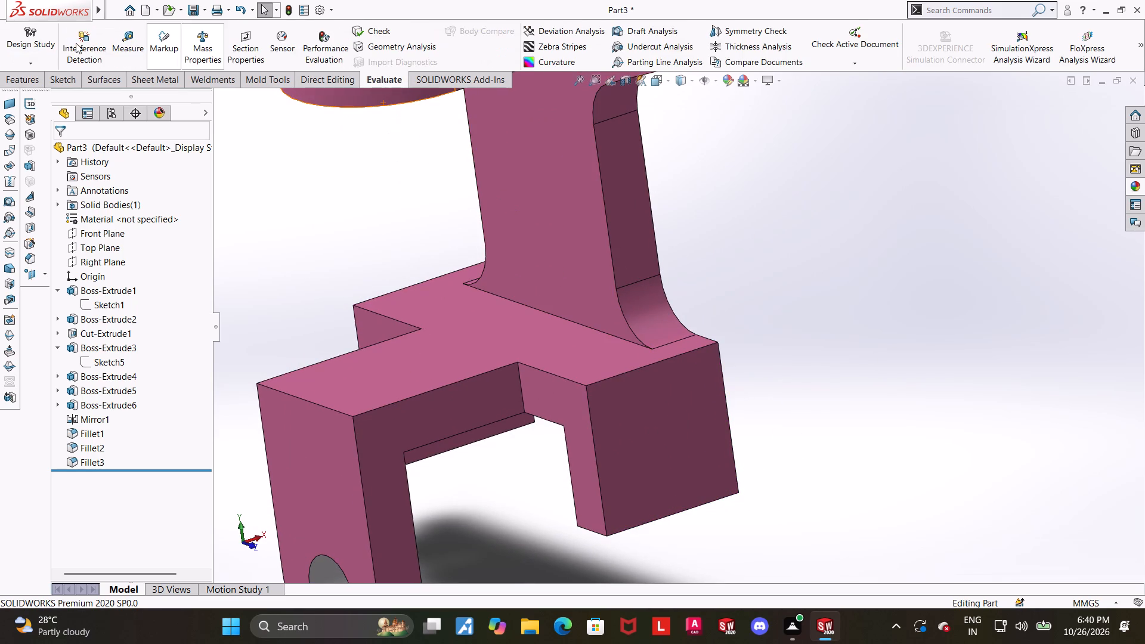
left_click(134, 29)
left_click(586, 445)
middle_click_drag(911, 457, 798, 485)
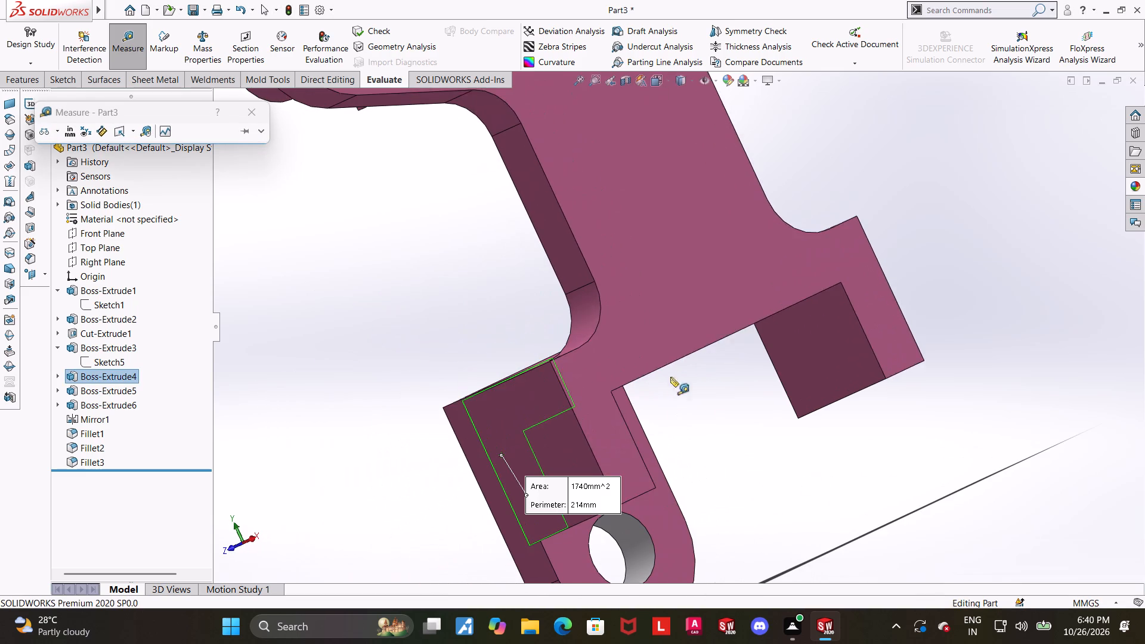
left_click(670, 327)
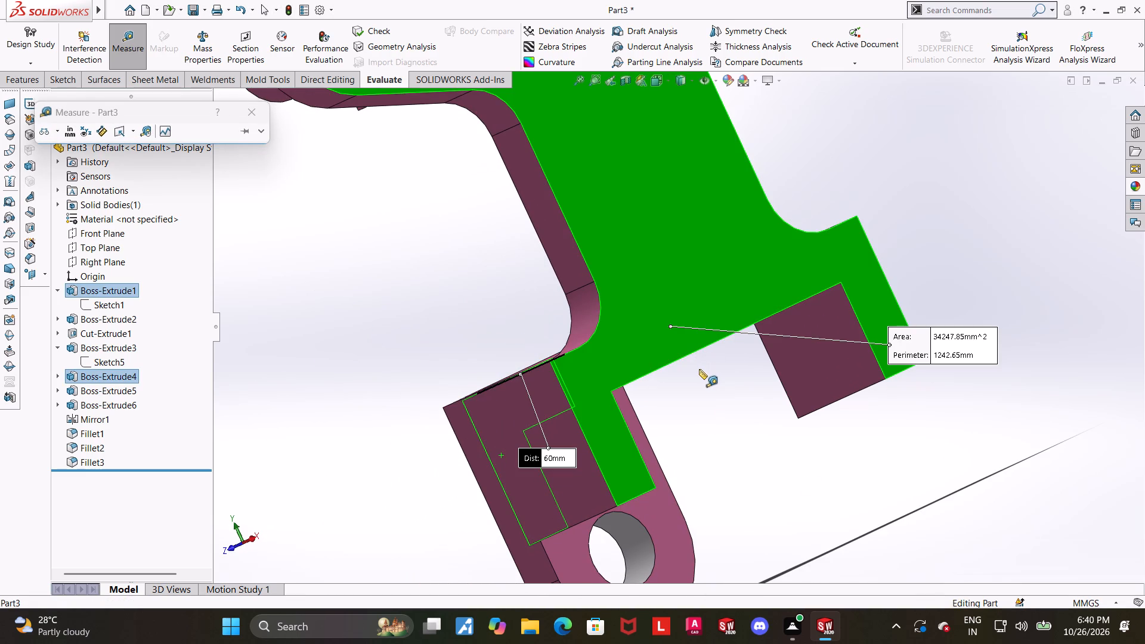
key("Escape")
Measure the distance from the outer face of the base's downturned holed lug to the front face of the side arm.
middle_click_drag(685, 378, 797, 374)
scroll(788, 364, "up", 2)
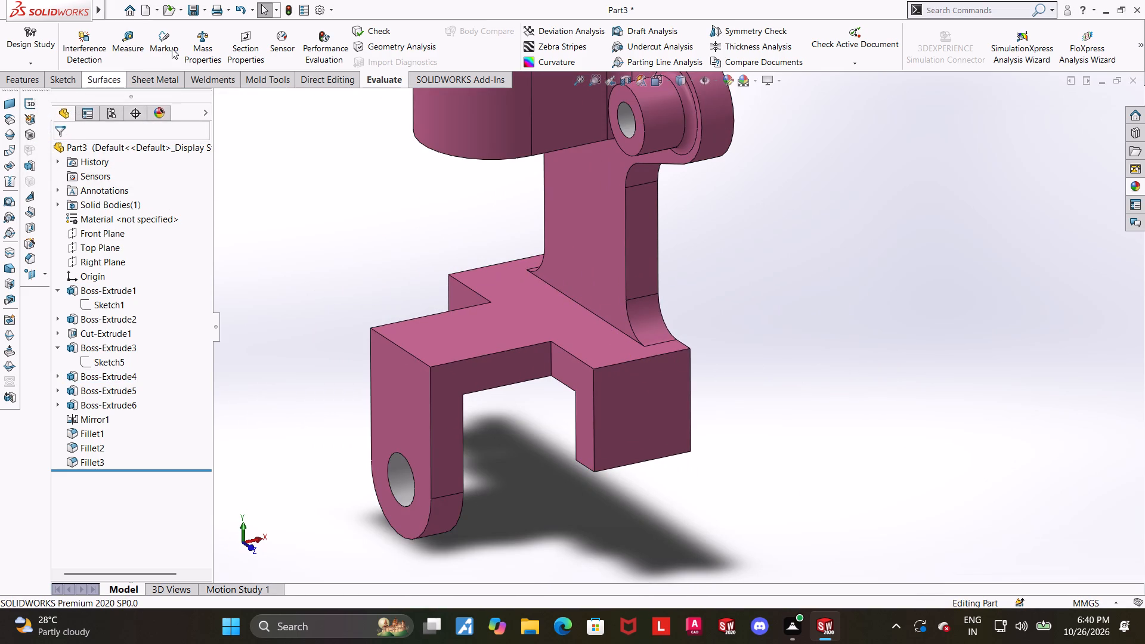
left_click(119, 36)
left_click(390, 394)
left_click(562, 362)
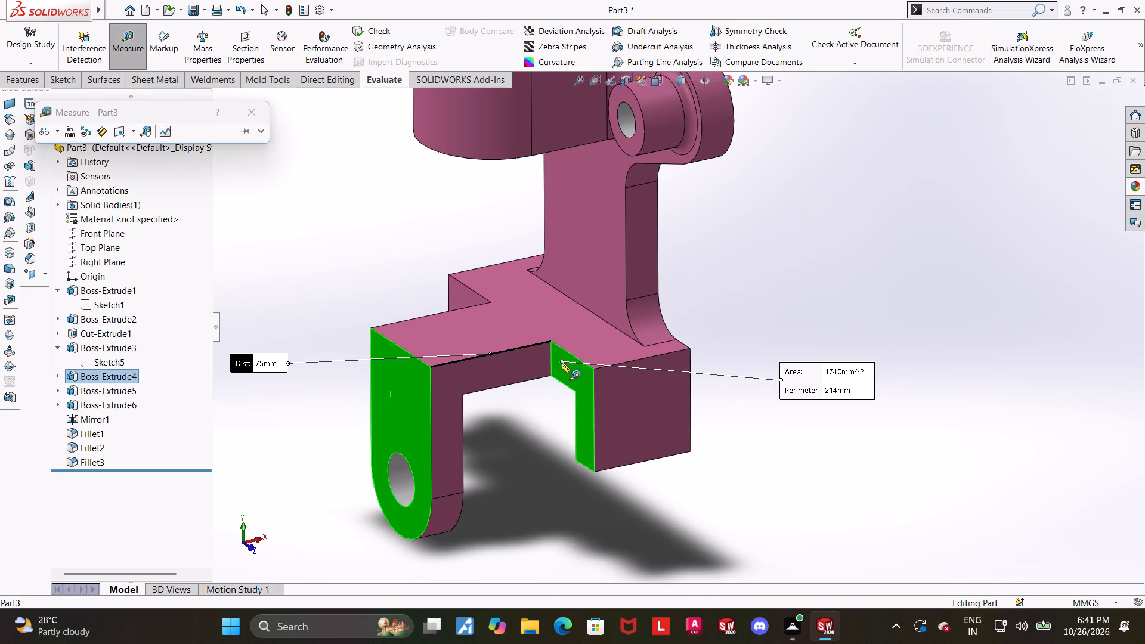
key("Escape")
scroll(578, 373, "up", 1)
middle_click_drag(576, 370, 599, 357)
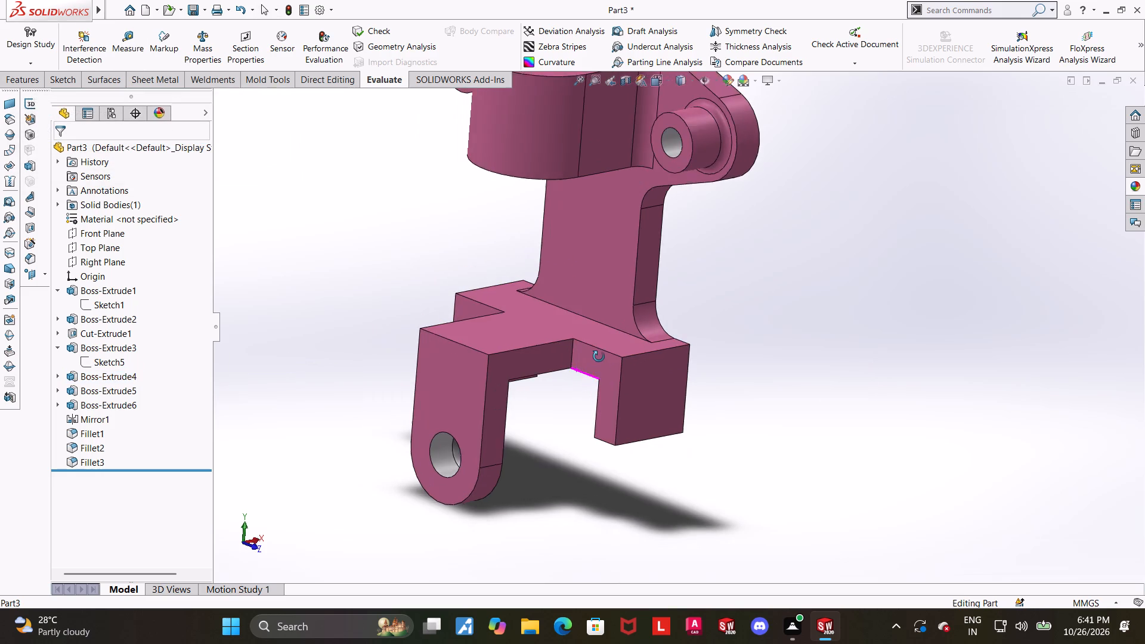
middle_click_drag(599, 357, 597, 376)
scroll(513, 411, "down", 3)
left_click(120, 36)
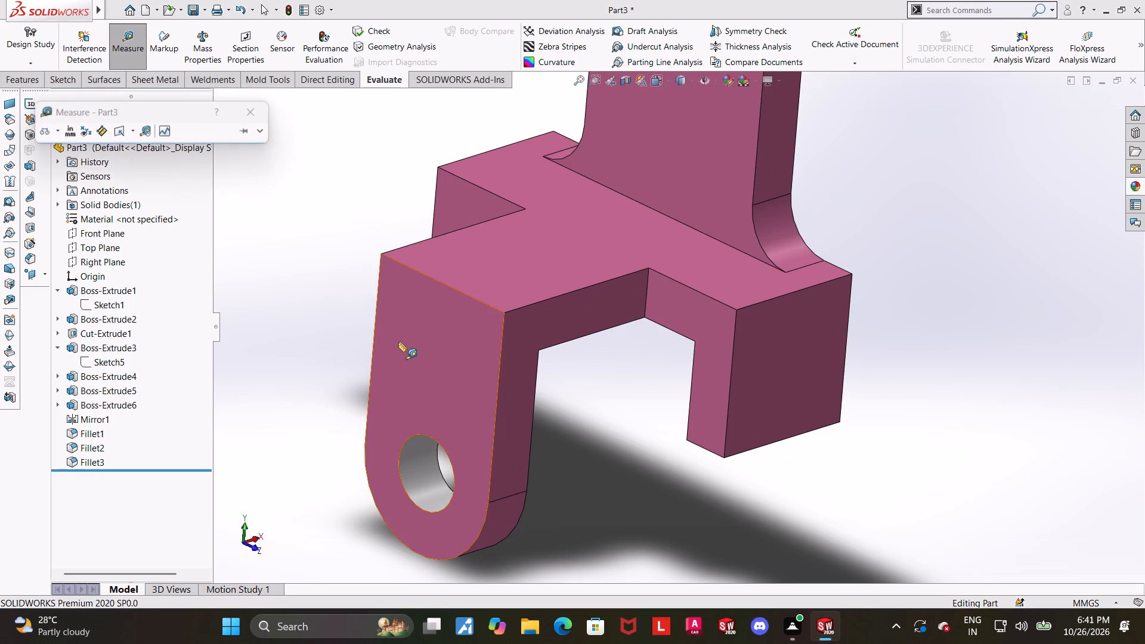
left_click(453, 347)
left_click(709, 327)
key("Escape")
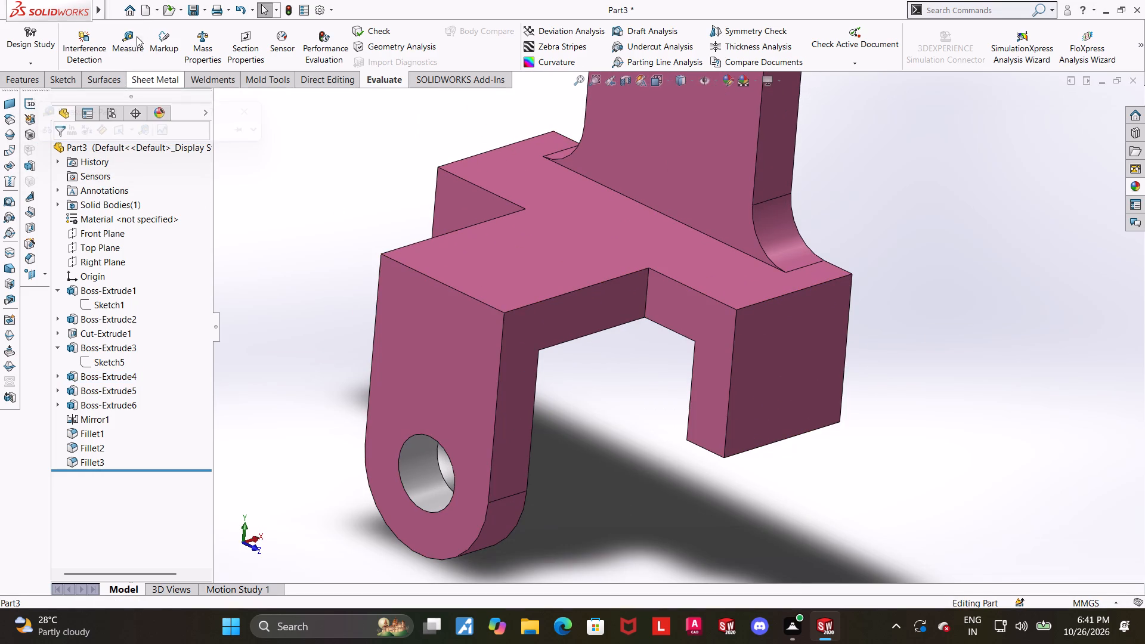
Measure the thickness of the downturned holed lug between its outer and inner faces.
left_click(131, 43)
middle_click_drag(540, 540, 526, 485)
left_click(450, 414)
middle_click_drag(556, 469, 506, 486)
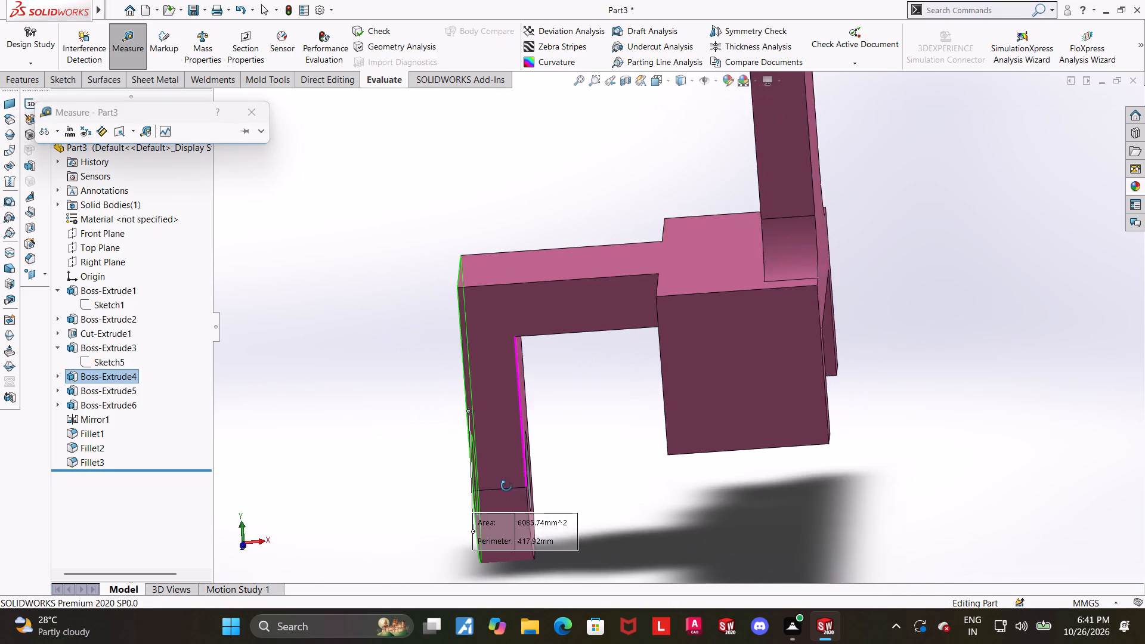
middle_click_drag(506, 486, 490, 472)
left_click(525, 407)
key("Escape")
Measure the thickness of the base's side lug between its inner and outer faces.
middle_click_drag(532, 409, 625, 454)
scroll(954, 540, "up", 2)
scroll(975, 472, "down", 2)
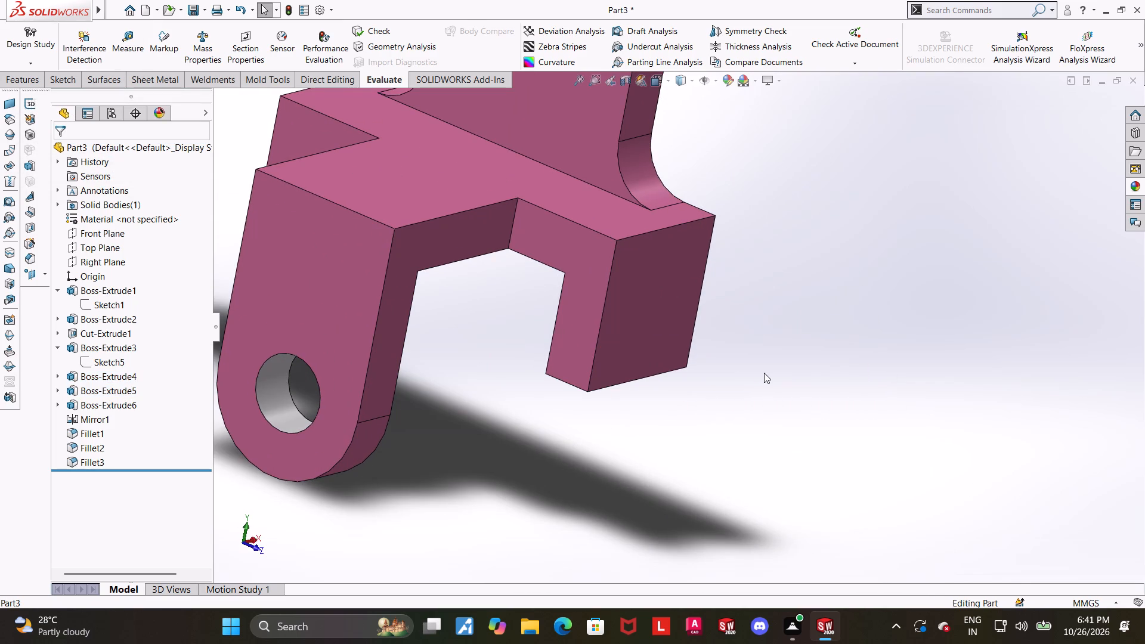
middle_click_drag(764, 373, 859, 410)
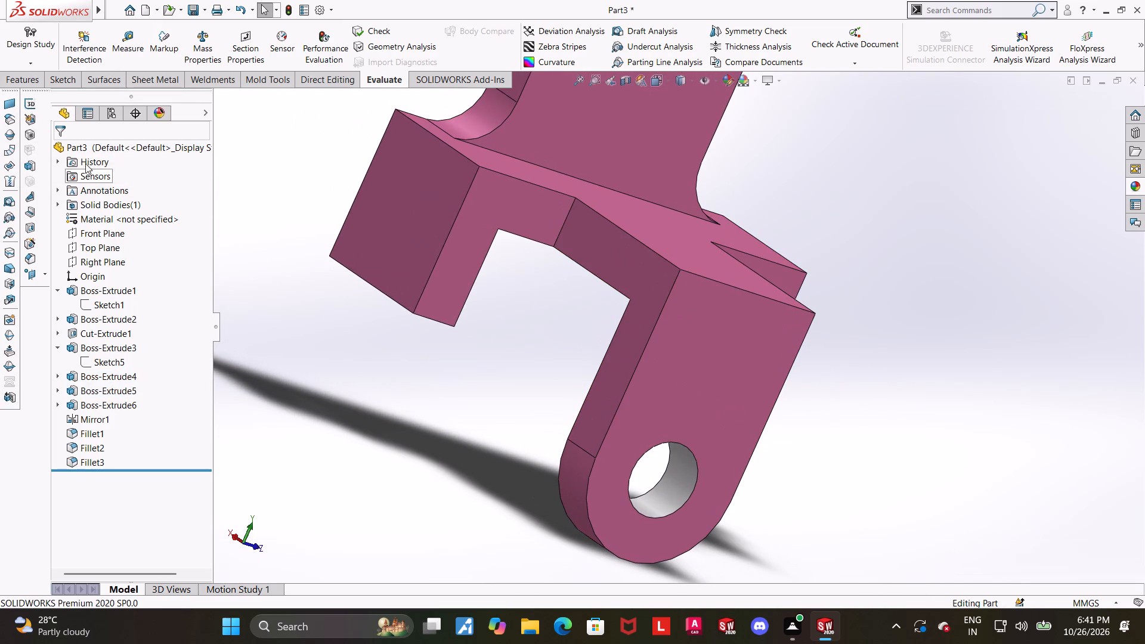
left_click(110, 53)
middle_click_drag(785, 290, 740, 296)
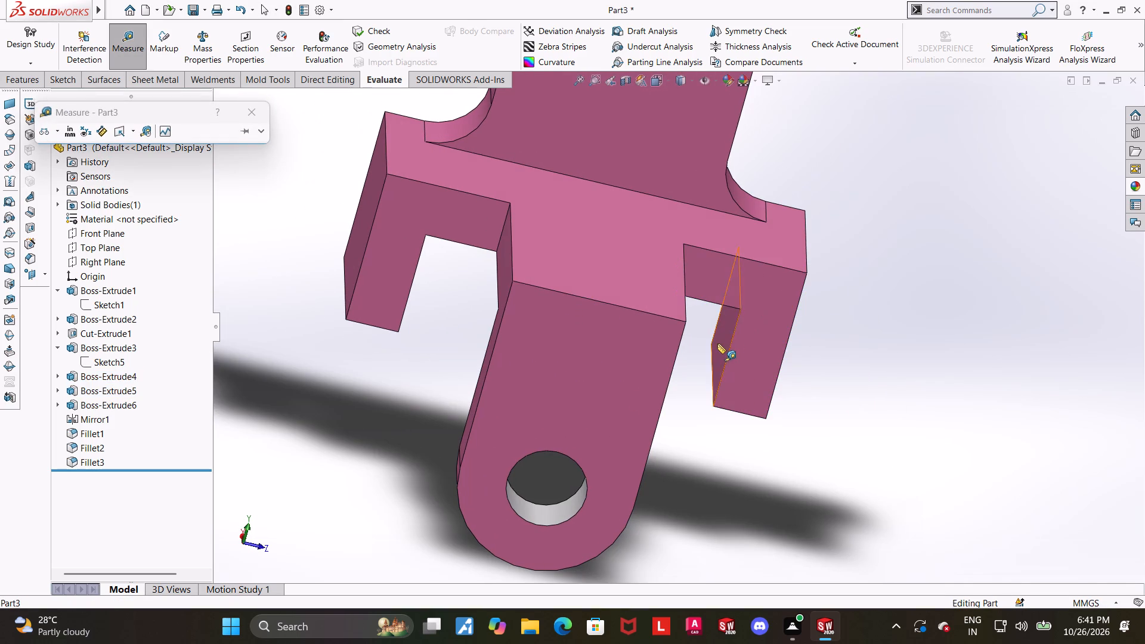
left_click(717, 343)
middle_click_drag(853, 371, 735, 330)
left_click(824, 315)
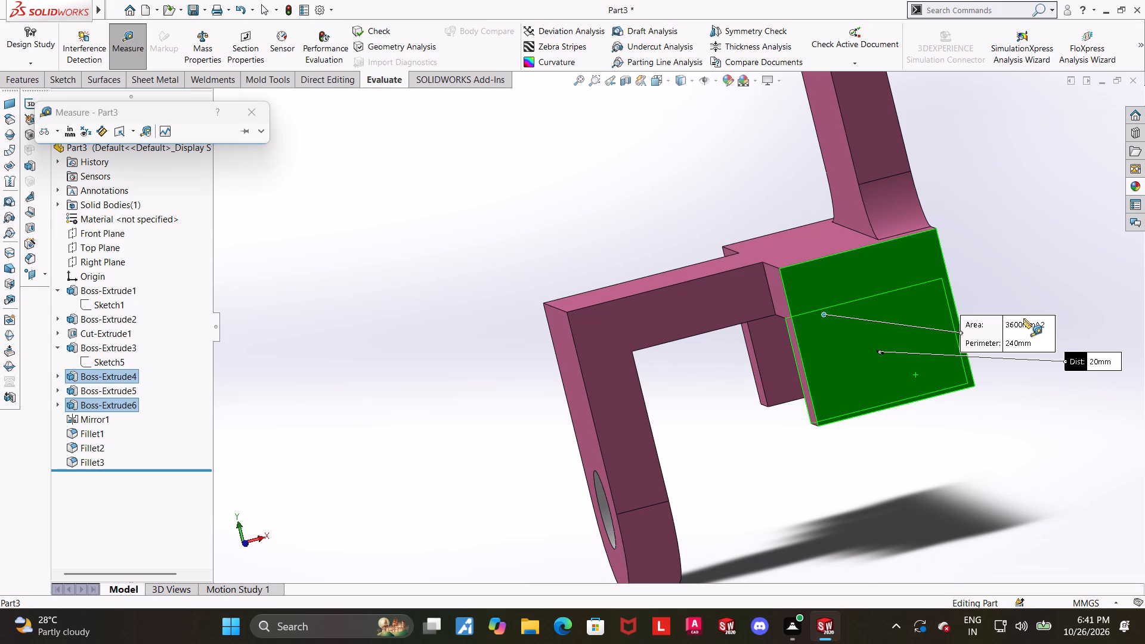
scroll(1023, 318, "up", 2)
key("Escape")
Measure between the top face and the underside of the stepped base.
scroll(973, 284, "down", 3)
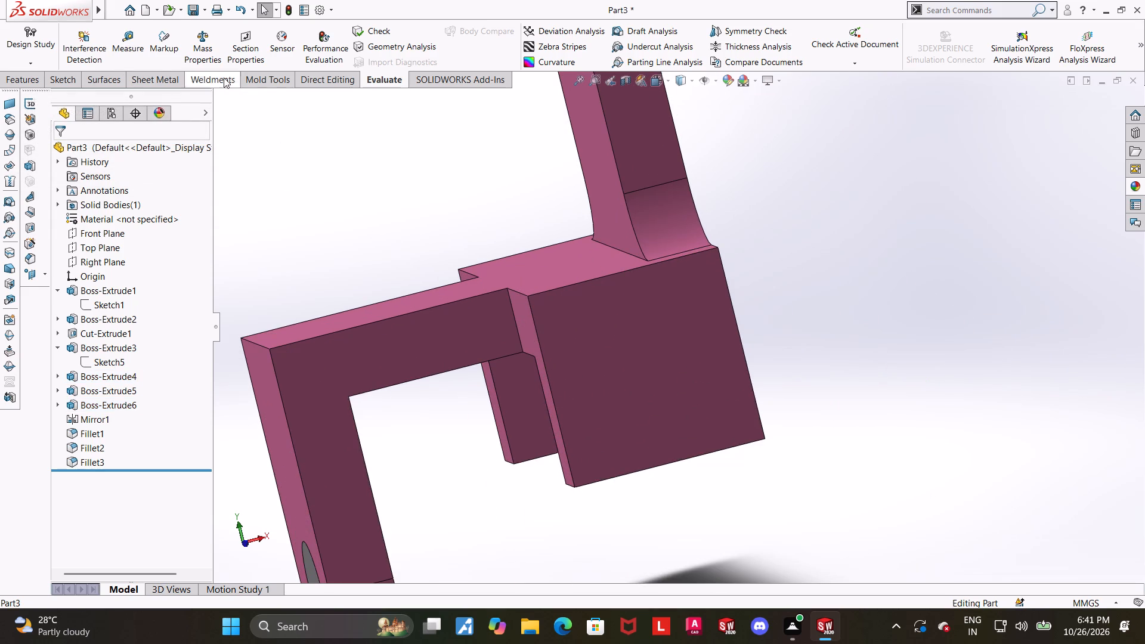
left_click(135, 40)
left_click(518, 276)
middle_click_drag(920, 428, 884, 267)
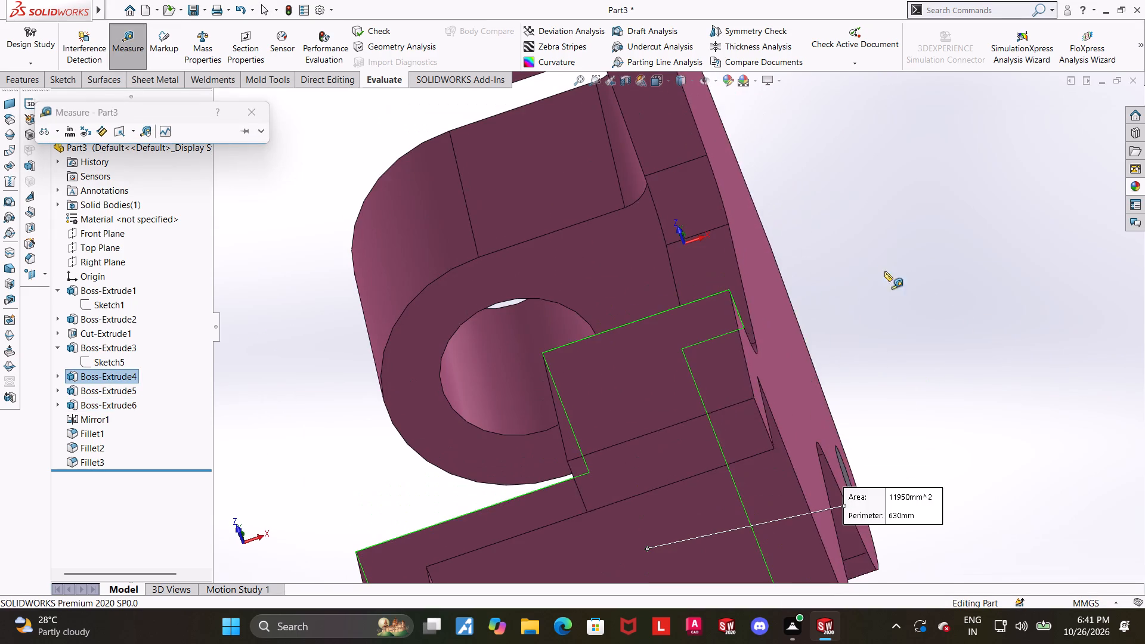
left_click(719, 423)
key("Escape")
Measure the stepped base's slab thickness again, from its underside to its top face.
scroll(852, 370, "up", 1)
middle_click_drag(851, 346, 895, 482)
scroll(895, 482, "up", 4)
scroll(877, 389, "up", 4)
middle_click_drag(818, 448, 821, 527)
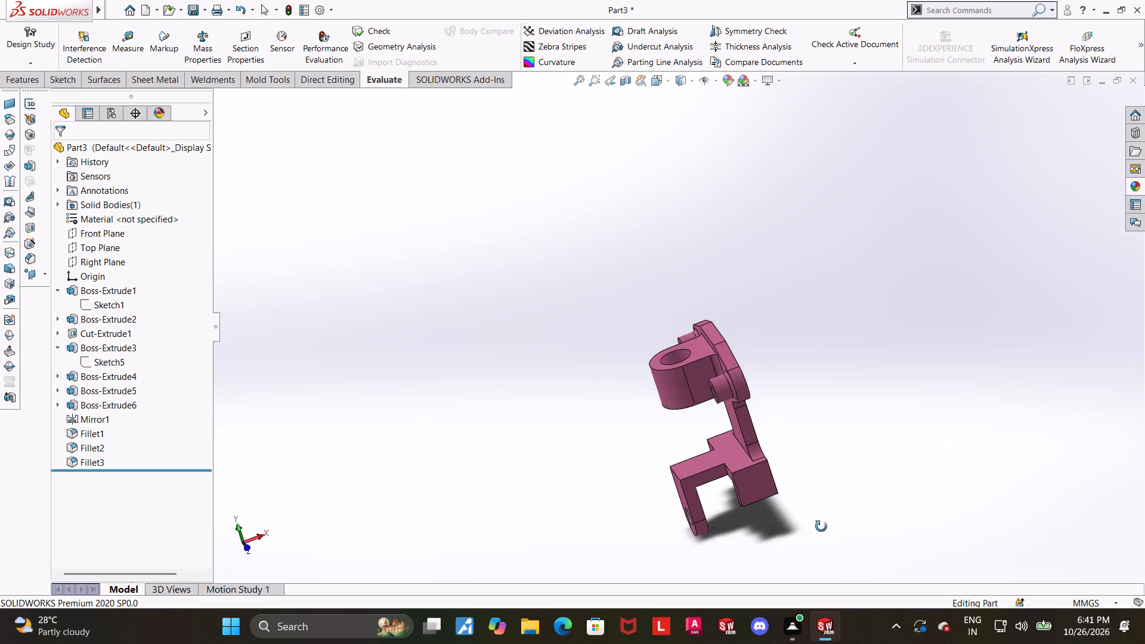
middle_click_drag(821, 527, 855, 488)
scroll(781, 499, "down", 5)
middle_click_drag(606, 448, 587, 398)
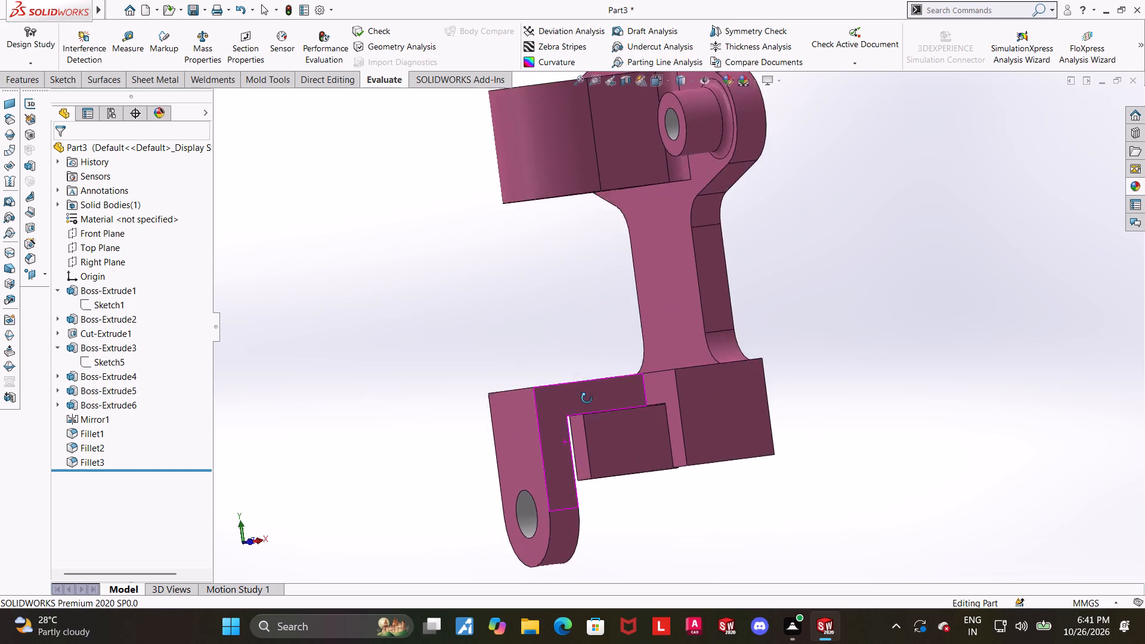
middle_click_drag(587, 398, 583, 368)
middle_click_drag(580, 354, 568, 339)
left_click(133, 39)
left_click(616, 422)
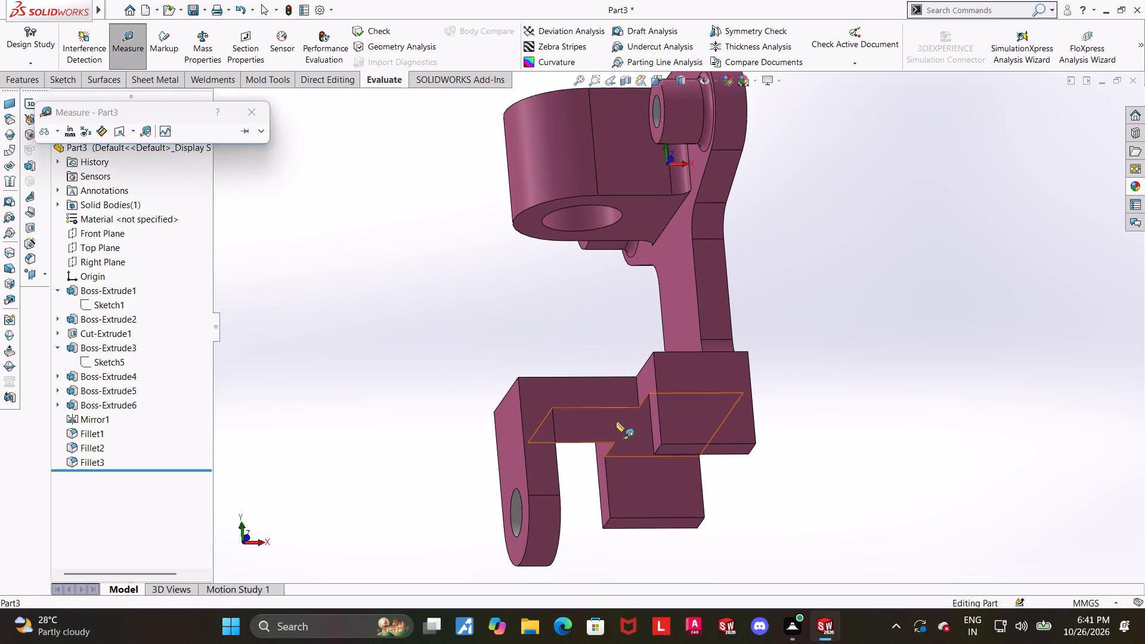
middle_click_drag(609, 350, 654, 488)
left_click(608, 391)
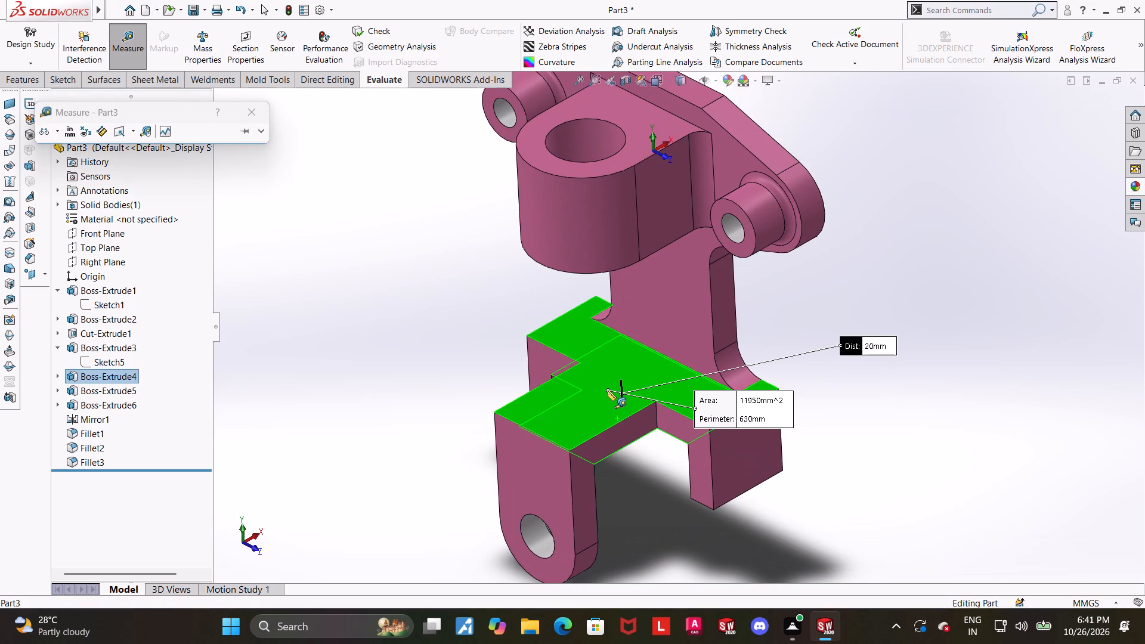
key("Escape")
Measure how far the small round boss projects, from its end face to the plate's front face.
scroll(723, 510, "up", 2)
scroll(637, 237, "down", 3)
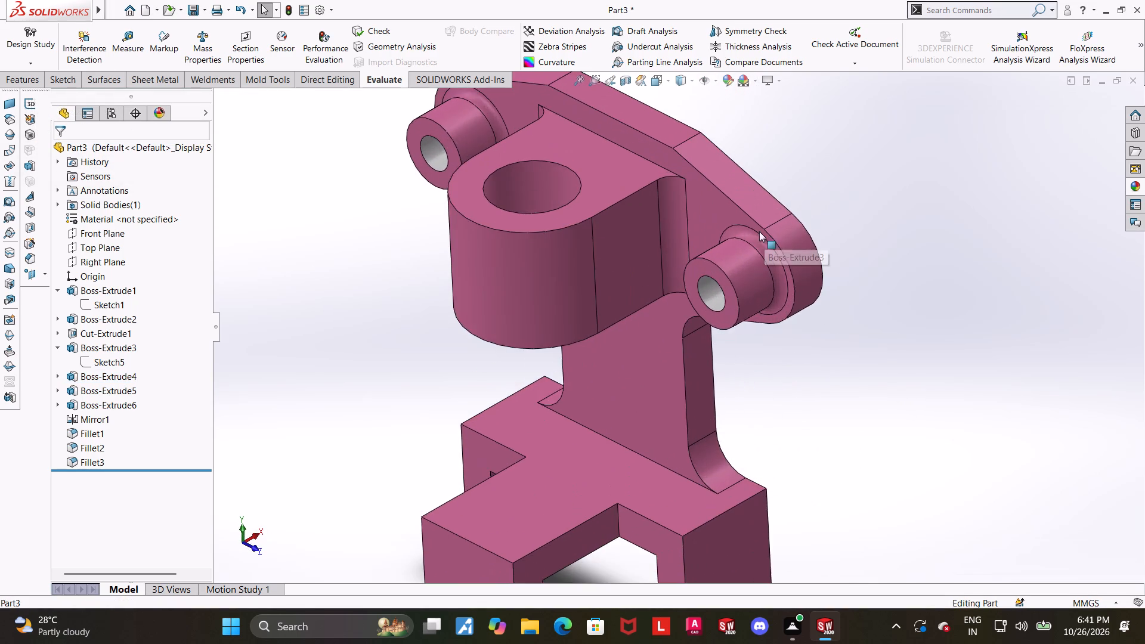
left_click(123, 43)
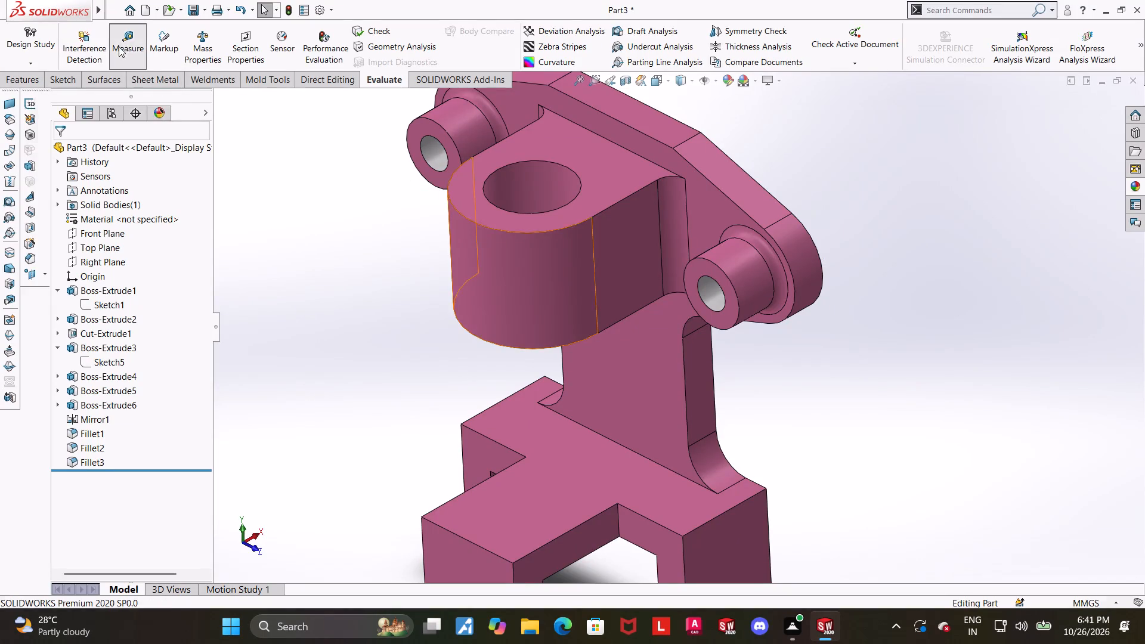
left_click(708, 268)
left_click(711, 209)
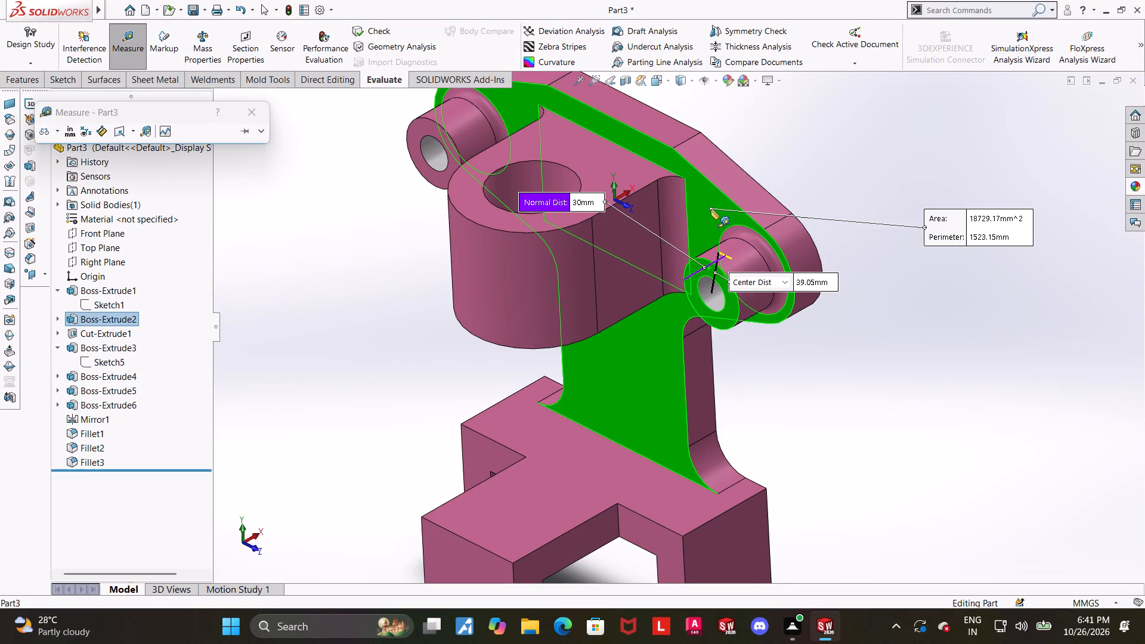
key("Escape")
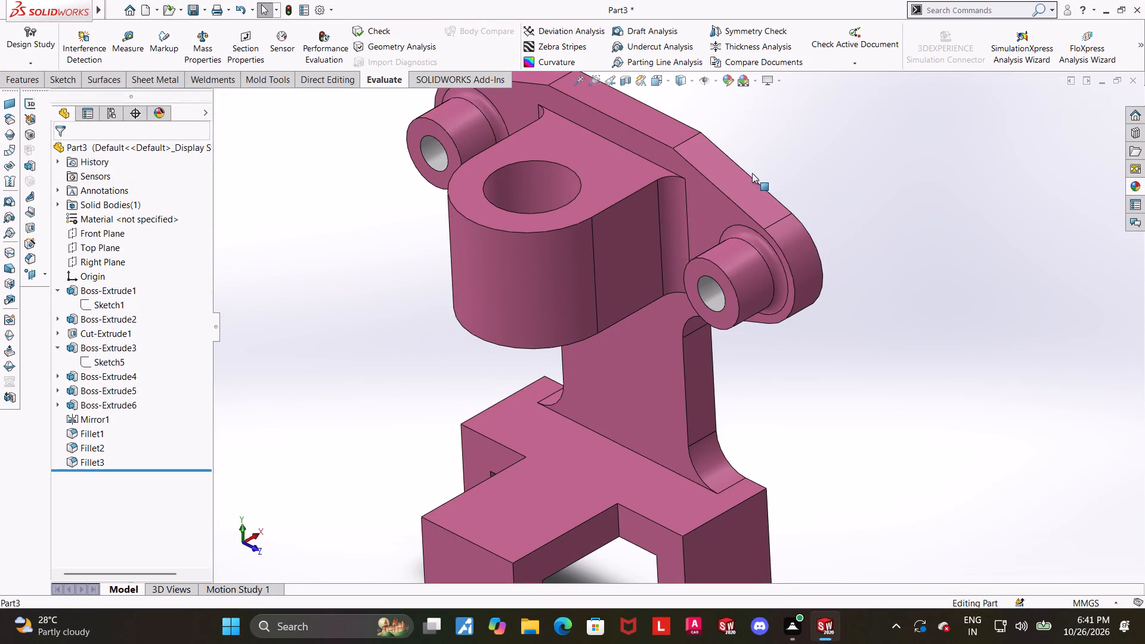
Measure the T-shaped plate's thickness between its front and back faces.
scroll(770, 132, "down", 3)
left_click(134, 33)
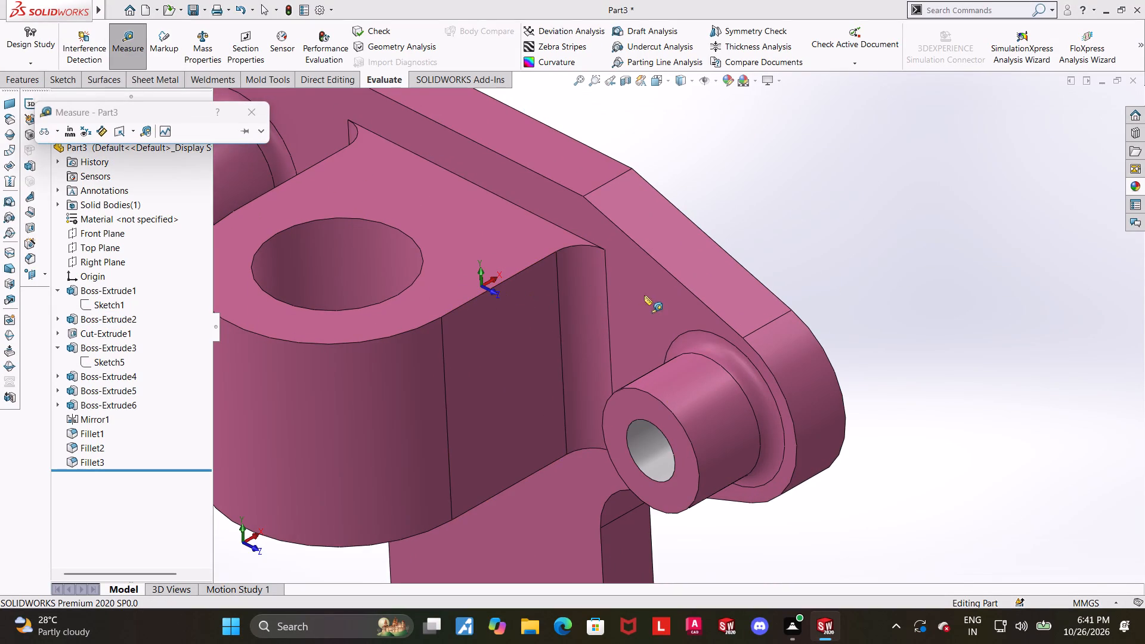
left_click(644, 295)
middle_click_drag(796, 237, 692, 273)
left_click(923, 196)
scroll(924, 197, "up", 3)
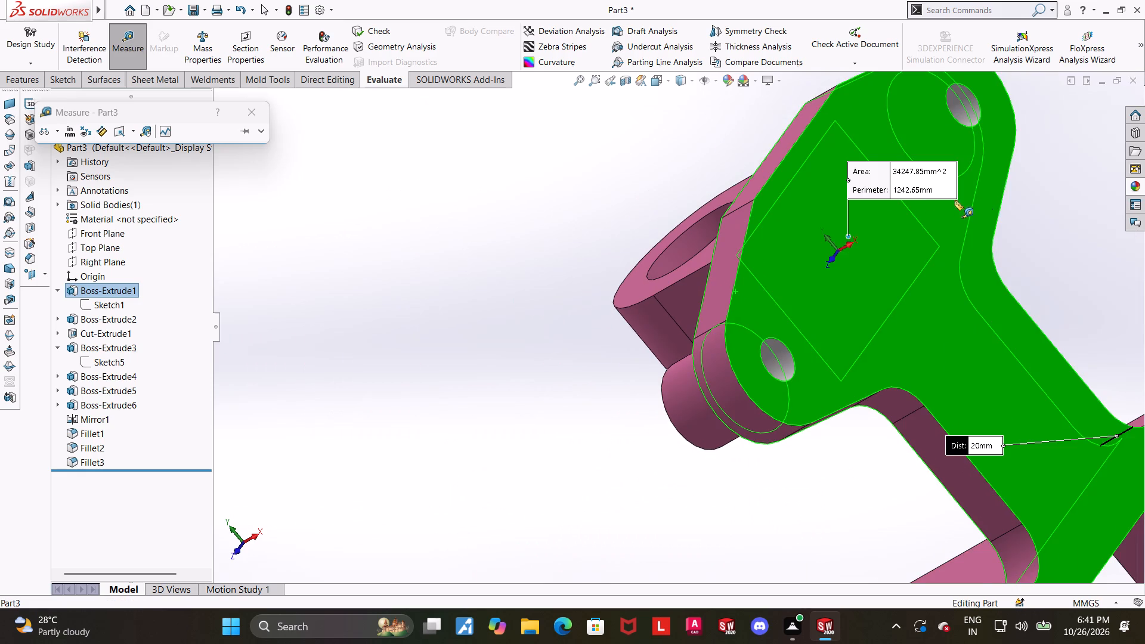
scroll(1055, 419, "down", 1)
key("Escape")
Measure the height of the large rounded upper lug between its top and bottom faces.
scroll(1017, 410, "up", 2)
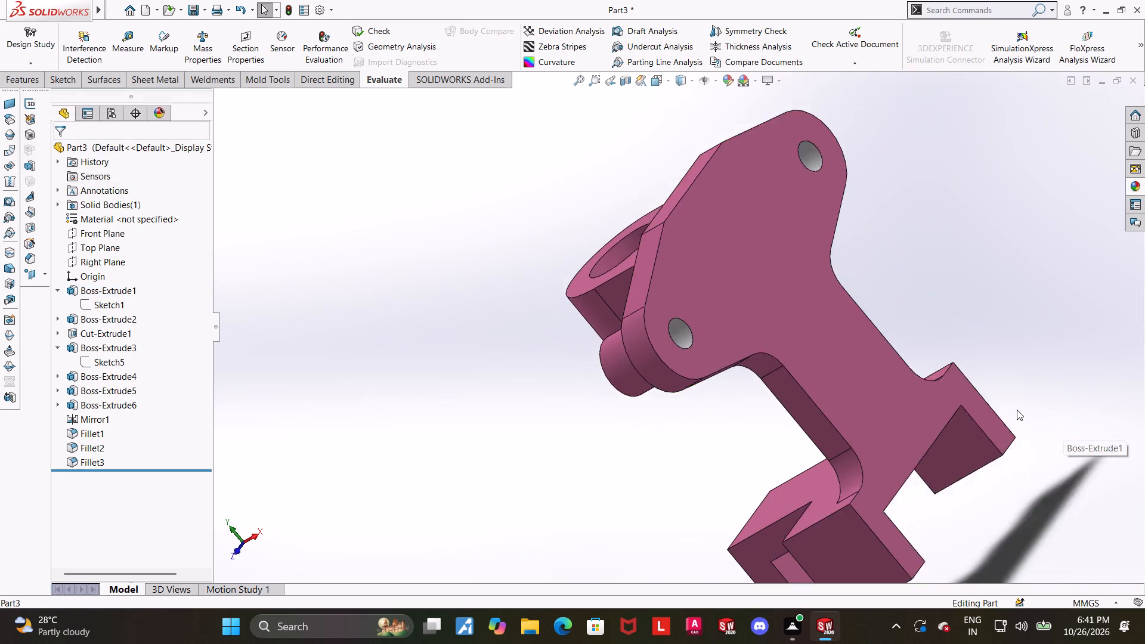
scroll(1017, 410, "up", 2)
middle_click_drag(973, 403, 1075, 369)
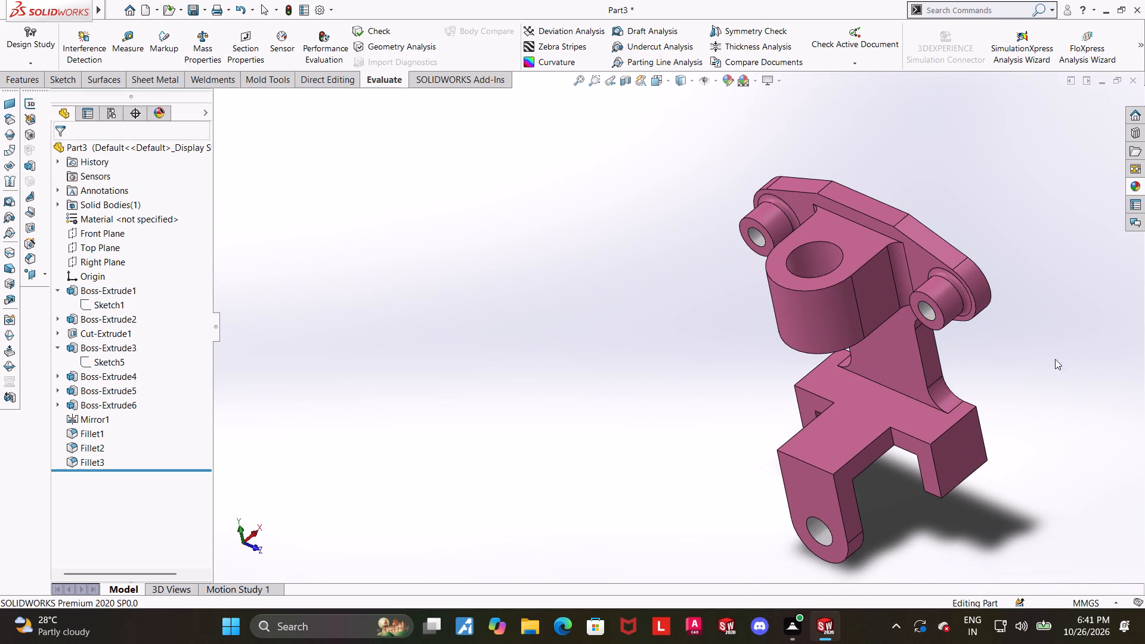
scroll(880, 237, "down", 1)
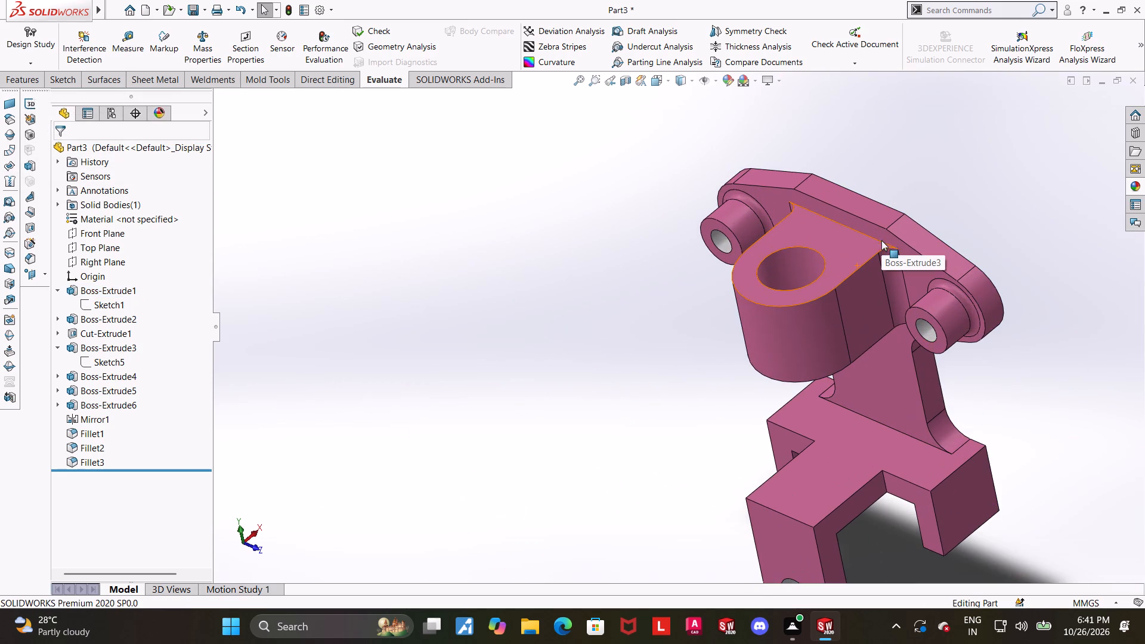
scroll(878, 335, "down", 1)
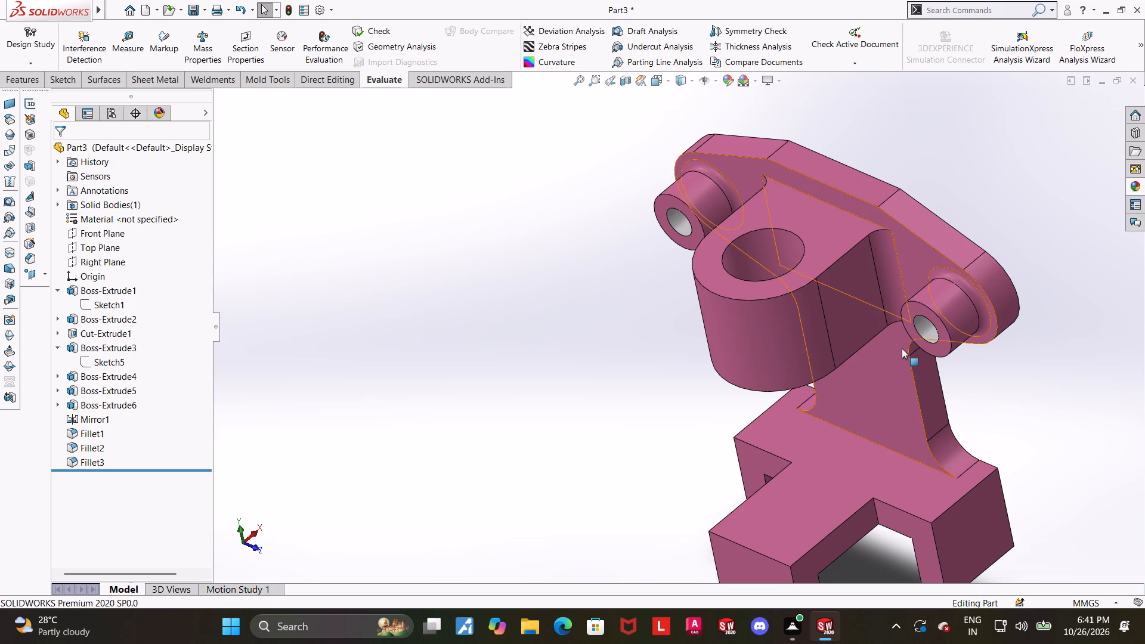
scroll(862, 324, "down", 2)
left_click(144, 40)
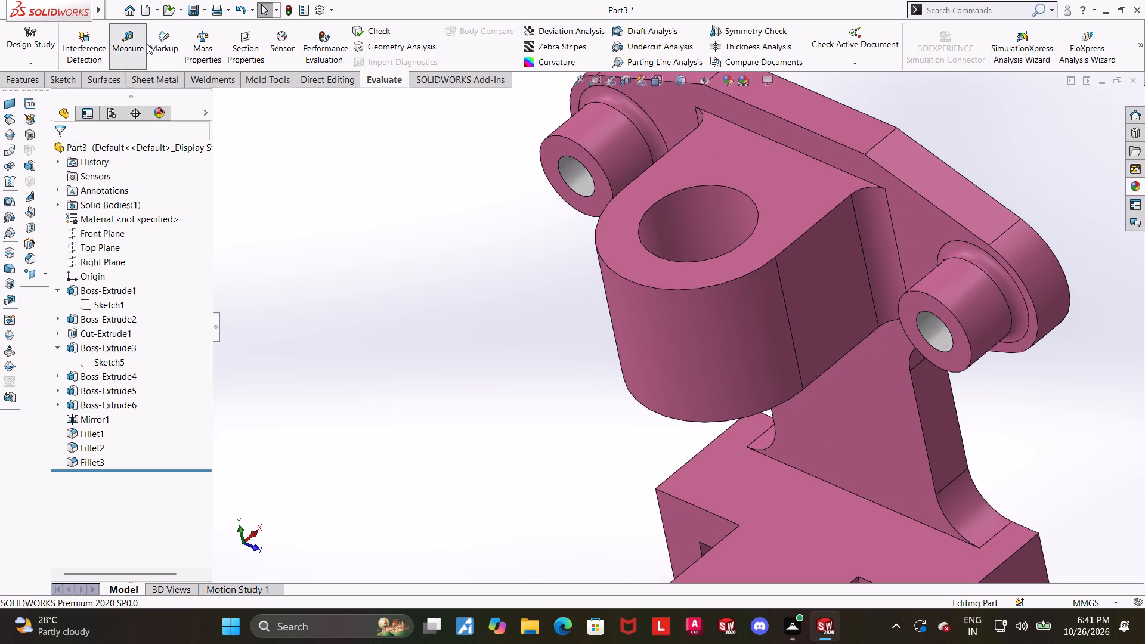
left_click(753, 182)
scroll(821, 308, "up", 3)
middle_click_drag(825, 326, 798, 144)
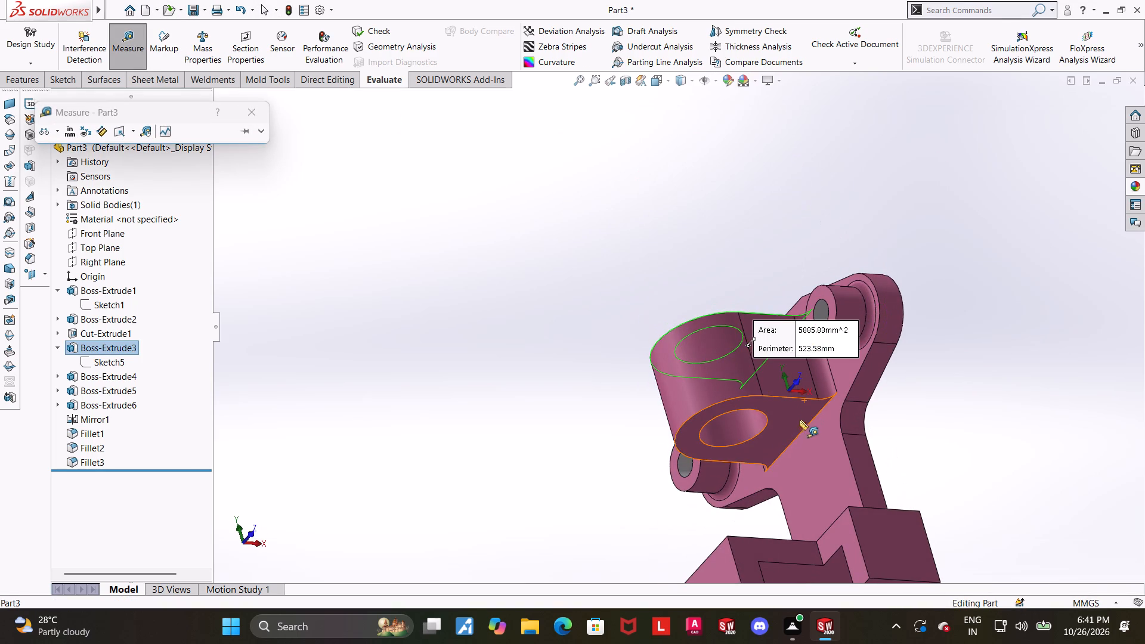
left_click(799, 425)
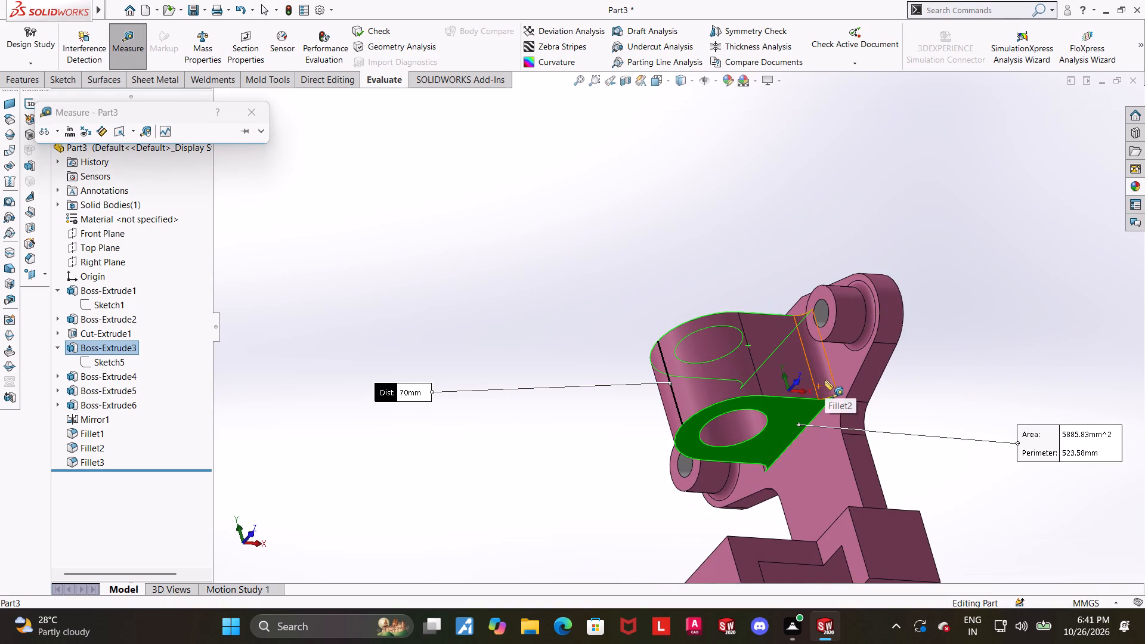
scroll(825, 380, "up", 2)
key("Escape")
Measure the distance between the plate's top edge face and the top face of the large rounded lug.
middle_click_drag(833, 260, 855, 448)
scroll(824, 213, "down", 2)
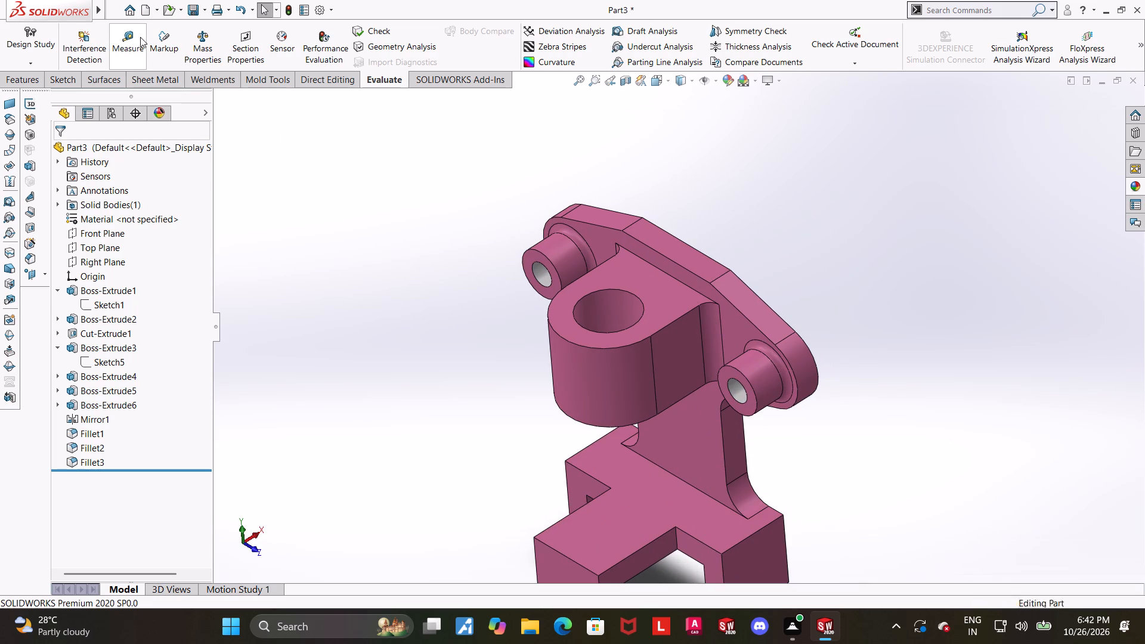
left_click(137, 35)
left_click(664, 241)
left_click(652, 283)
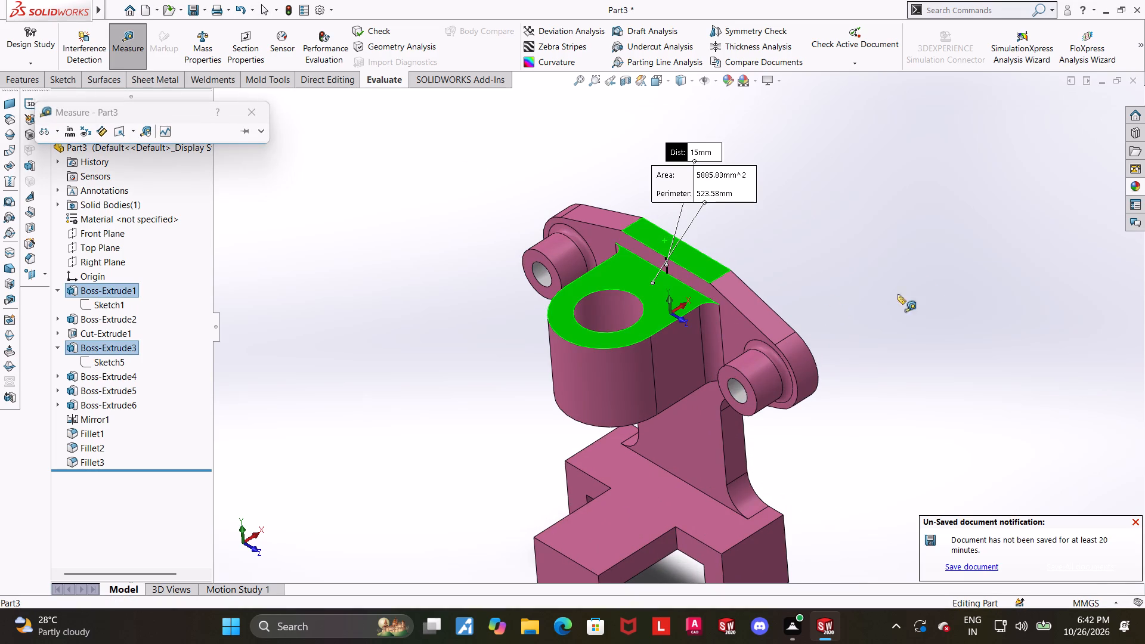
Measure the radius of the large upper lug's rounded outer face.
key("Escape")
scroll(872, 263, "up", 1)
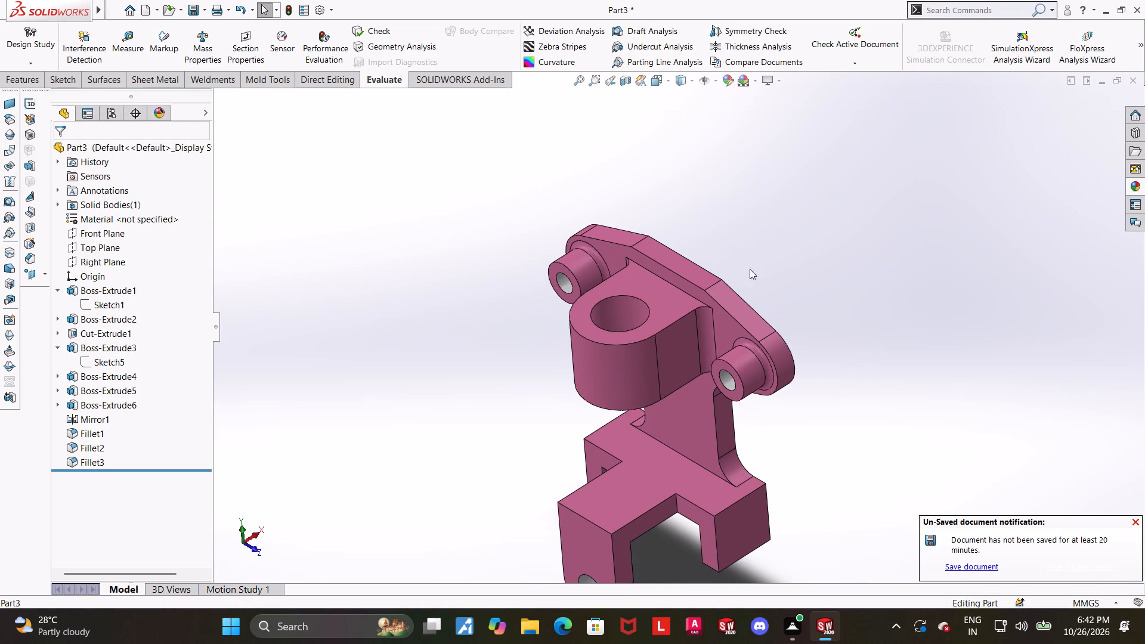
scroll(646, 335, "down", 2)
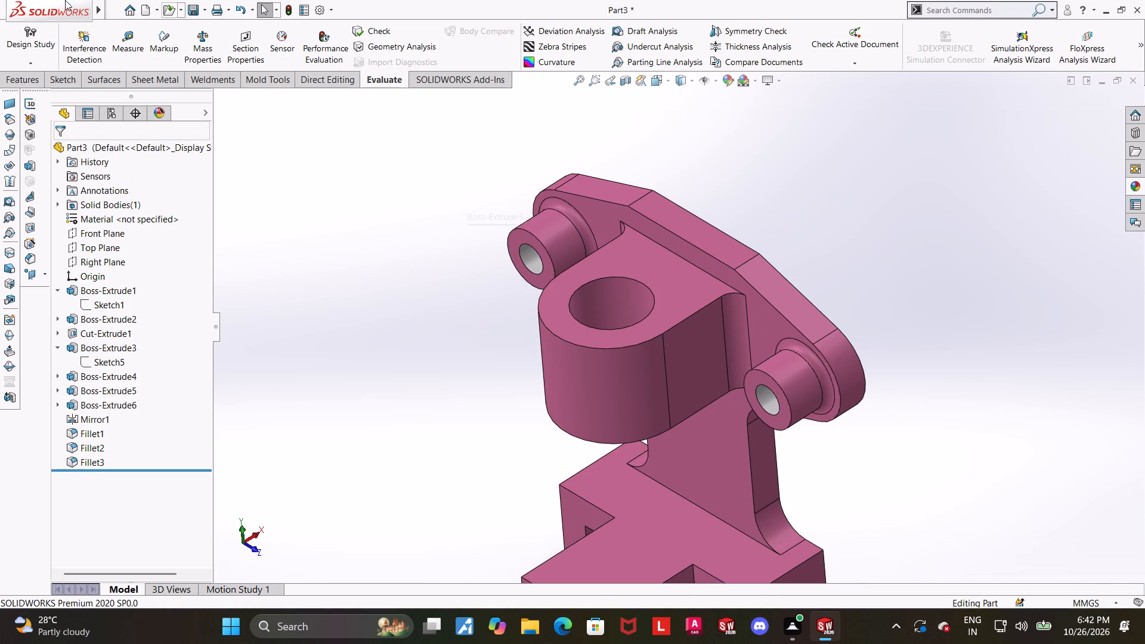
left_click(109, 43)
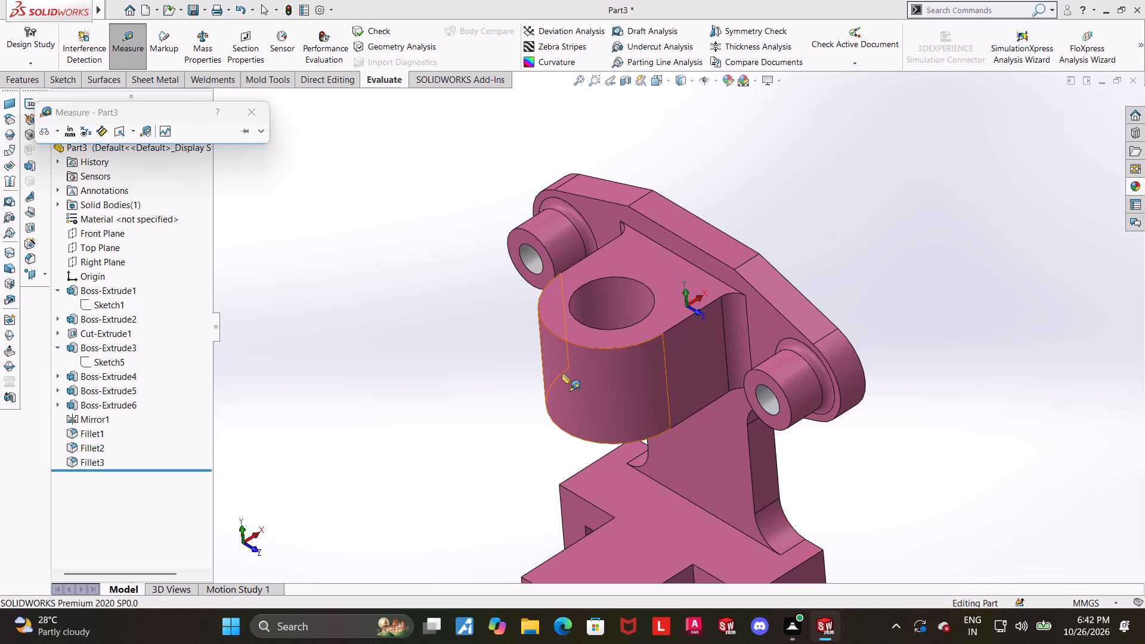
key("Escape")
scroll(651, 381, "up", 3)
scroll(836, 370, "down", 1)
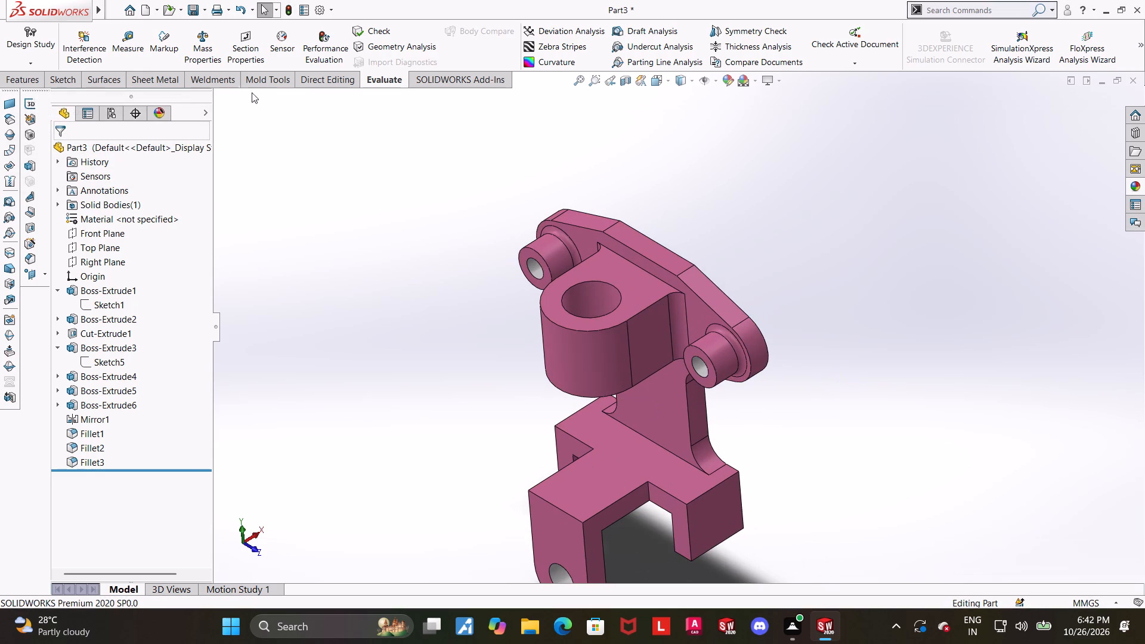
left_click(124, 45)
left_click(594, 361)
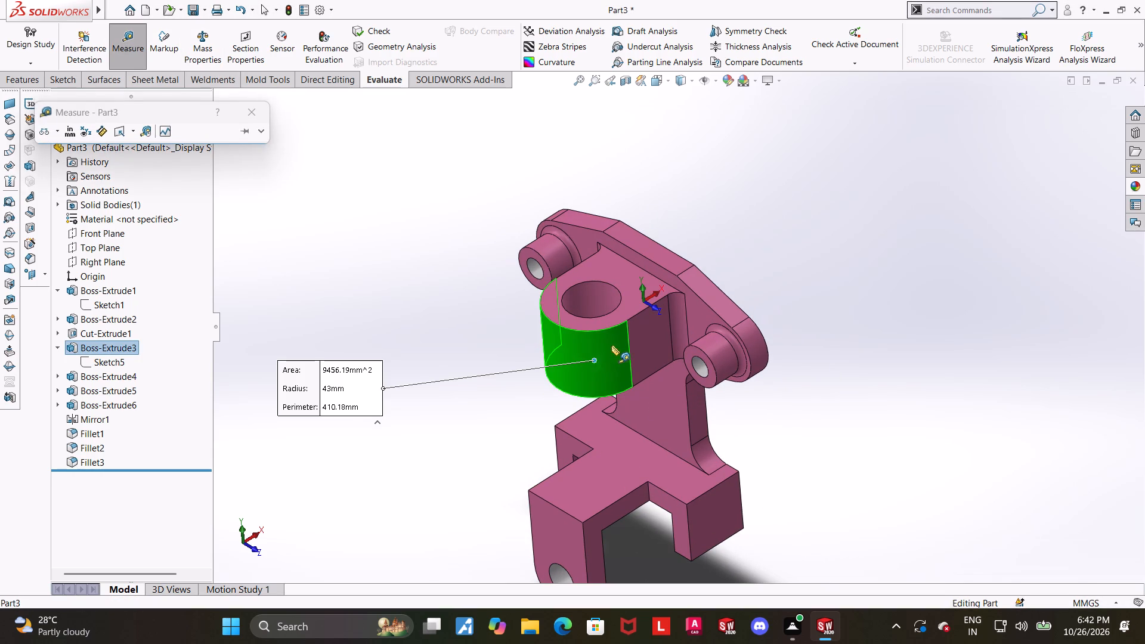
key("Escape")
Measure the diameter of the hole through the large rounded upper lug.
left_click(136, 35)
left_click(595, 299)
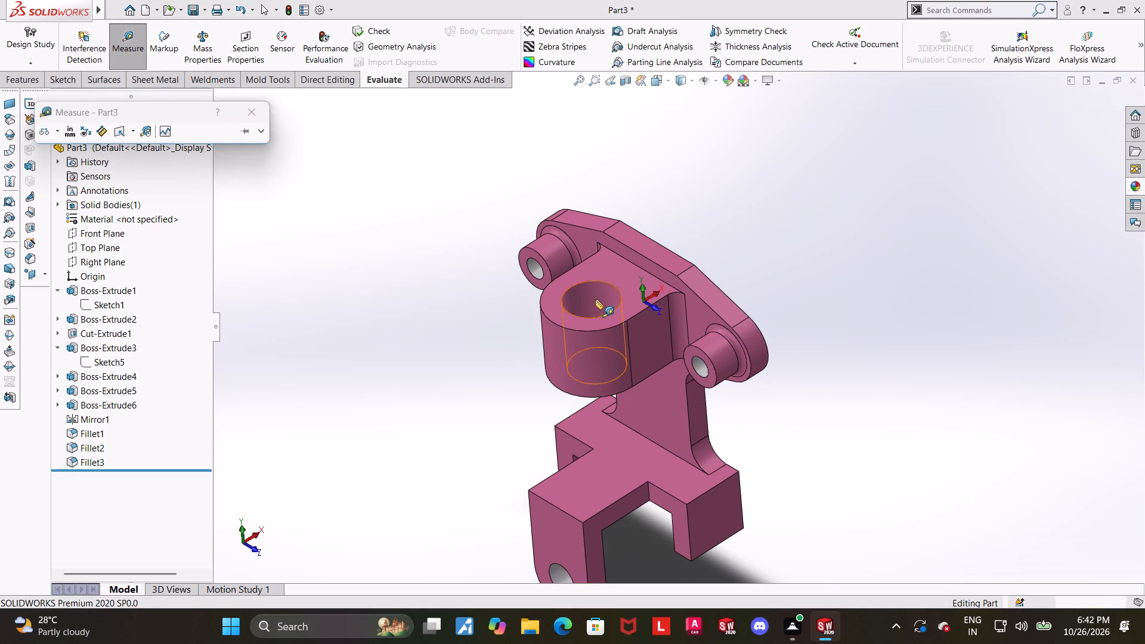
key("Escape")
Measure the radius of the fillet where the small round boss meets the T-shaped plate.
scroll(659, 278, "up", 1)
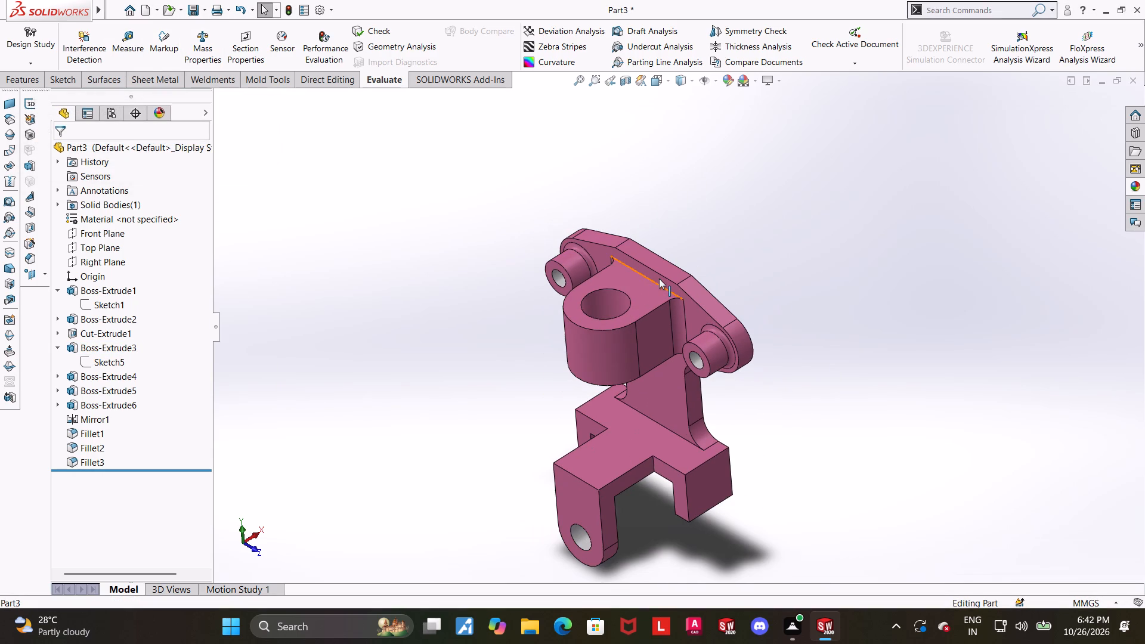
scroll(750, 354, "down", 3)
key("Escape")
left_click(134, 44)
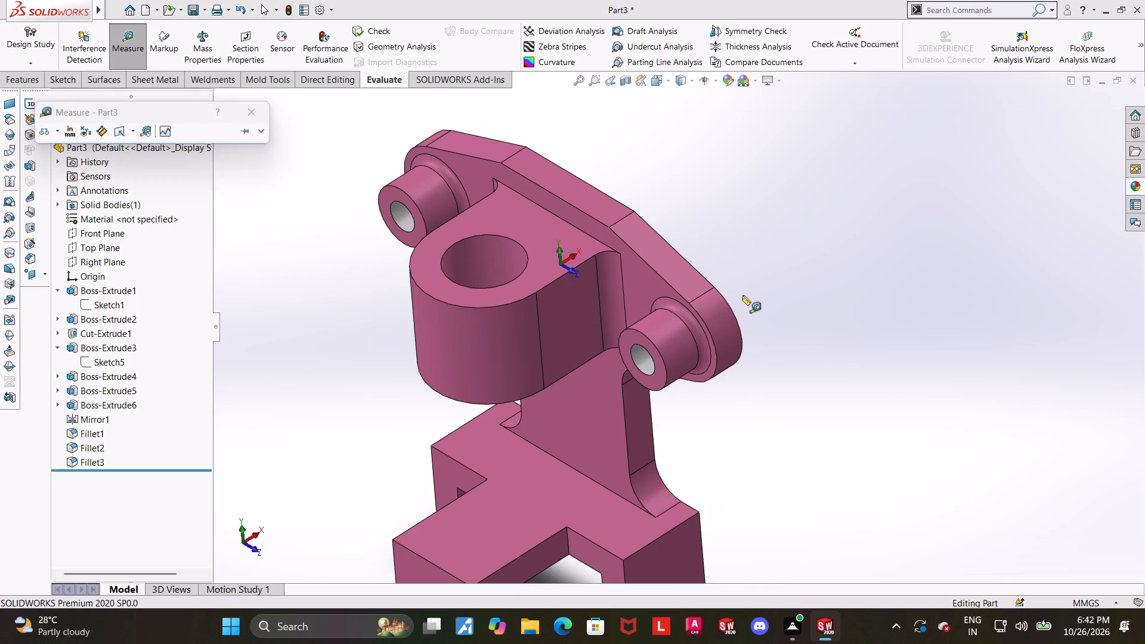
scroll(725, 302, "down", 3)
left_click(670, 352)
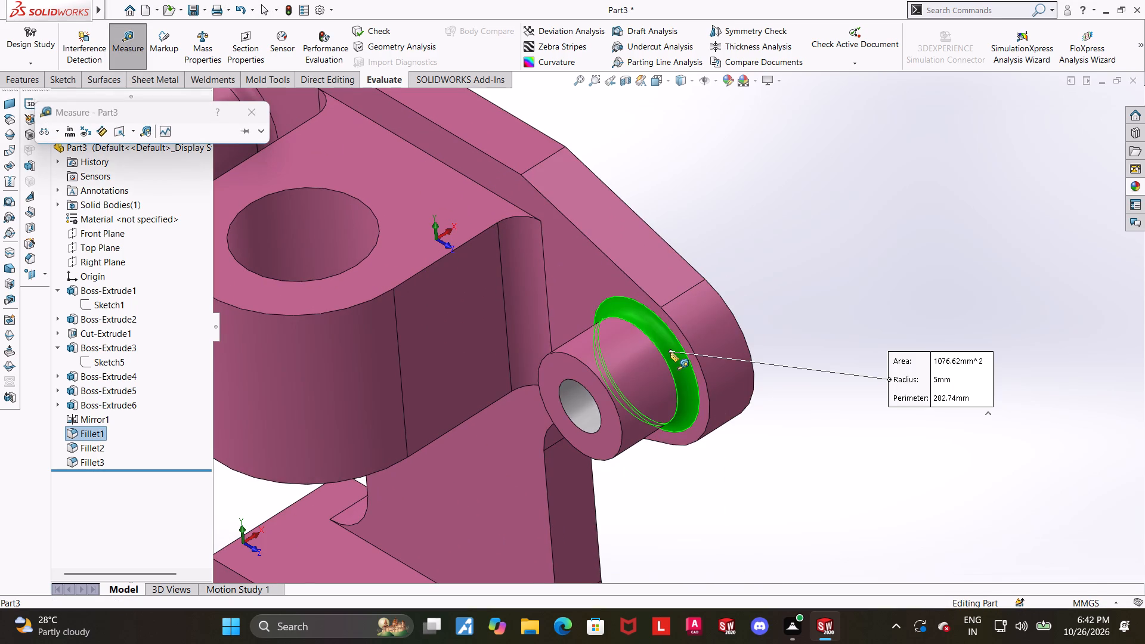
key("Escape")
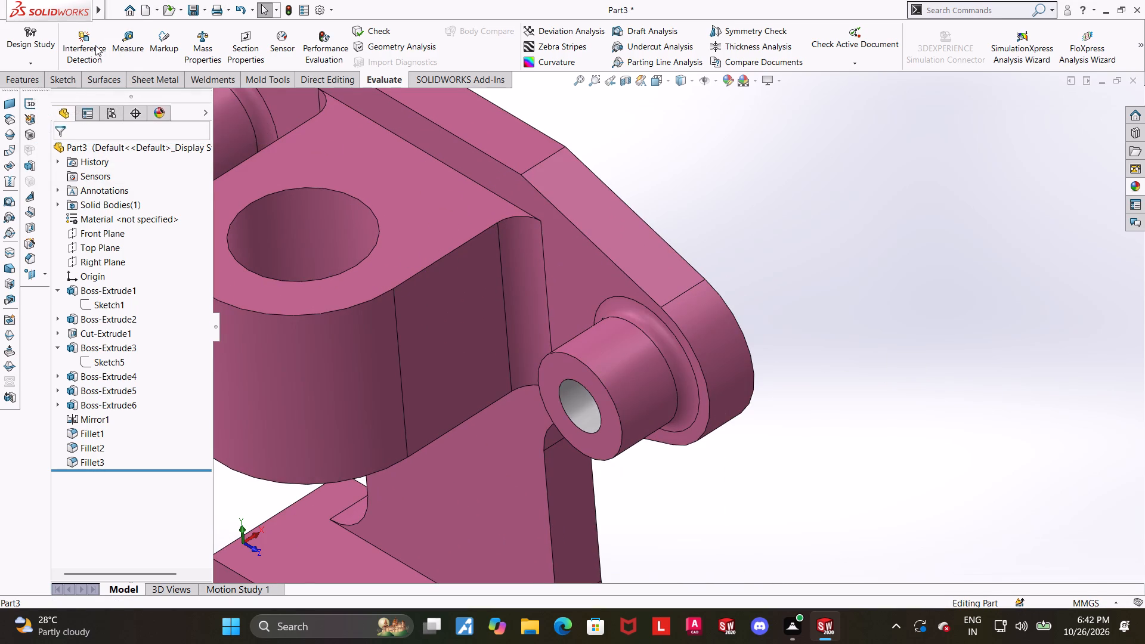
Measure the outer diameter of the small round boss.
left_click(120, 44)
scroll(658, 323, "down", 1)
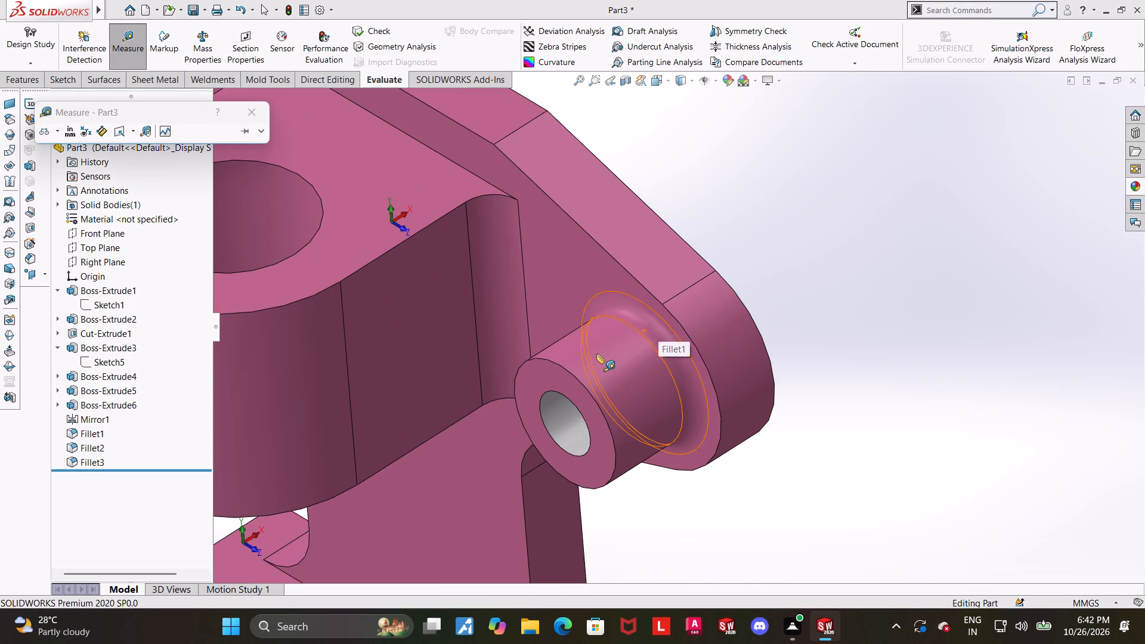
left_click(596, 354)
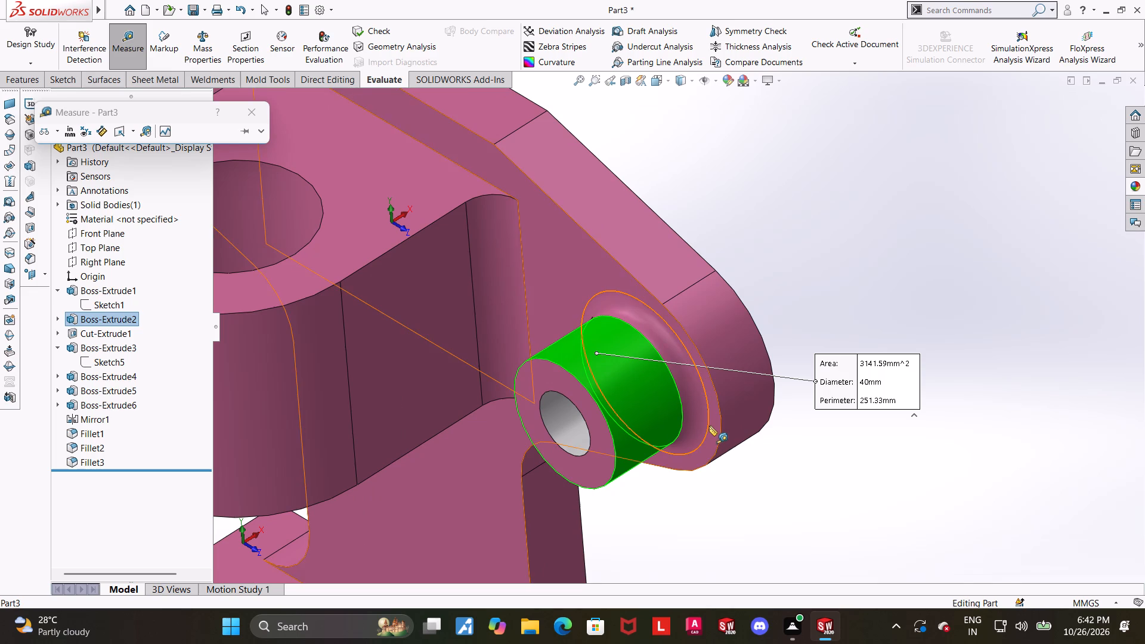
scroll(901, 404, "up", 1)
key("Escape")
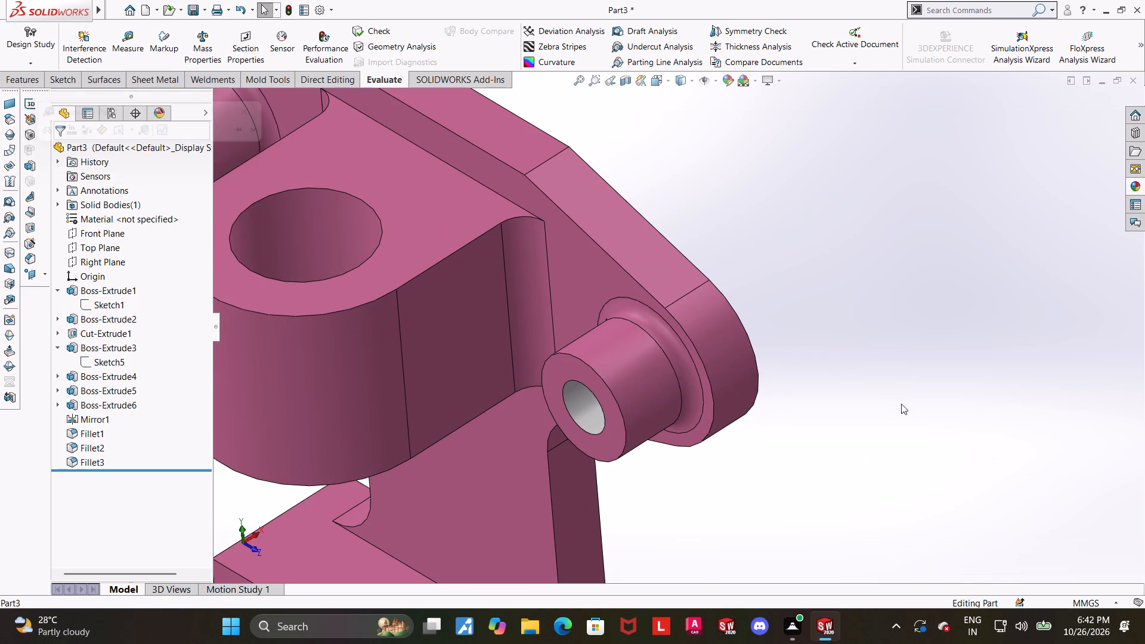
Measure the T-shaped plate at its rounded end beside the small round boss.
left_click(117, 41)
left_click(693, 318)
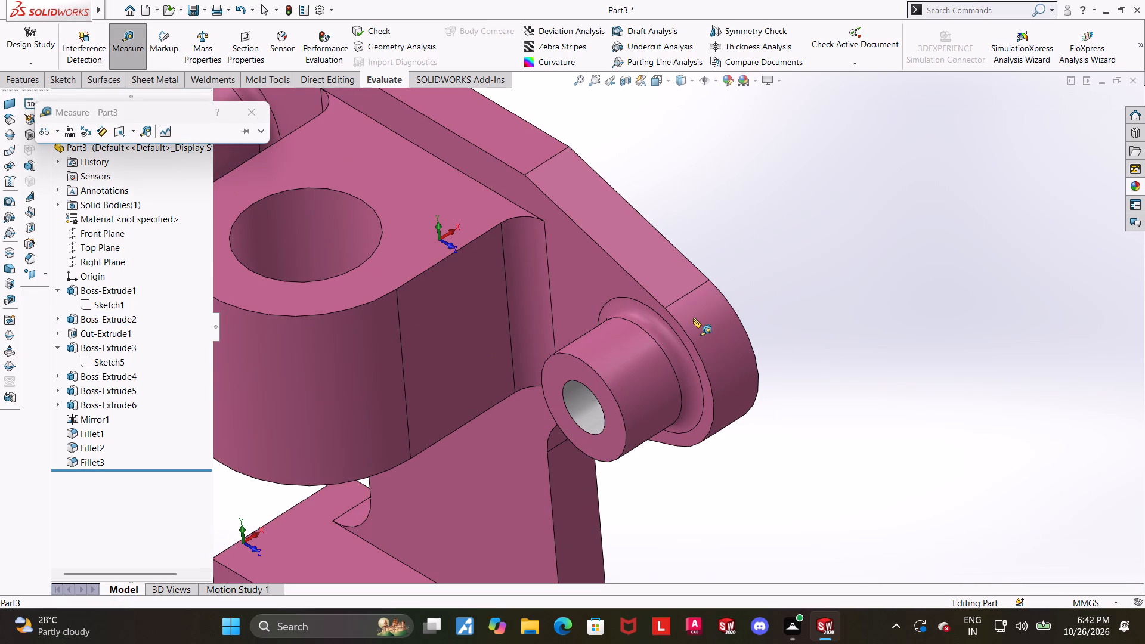
key("Escape")
Measure the width of the T-shaped plate's stem between its two opposite side faces.
scroll(731, 323, "up", 3)
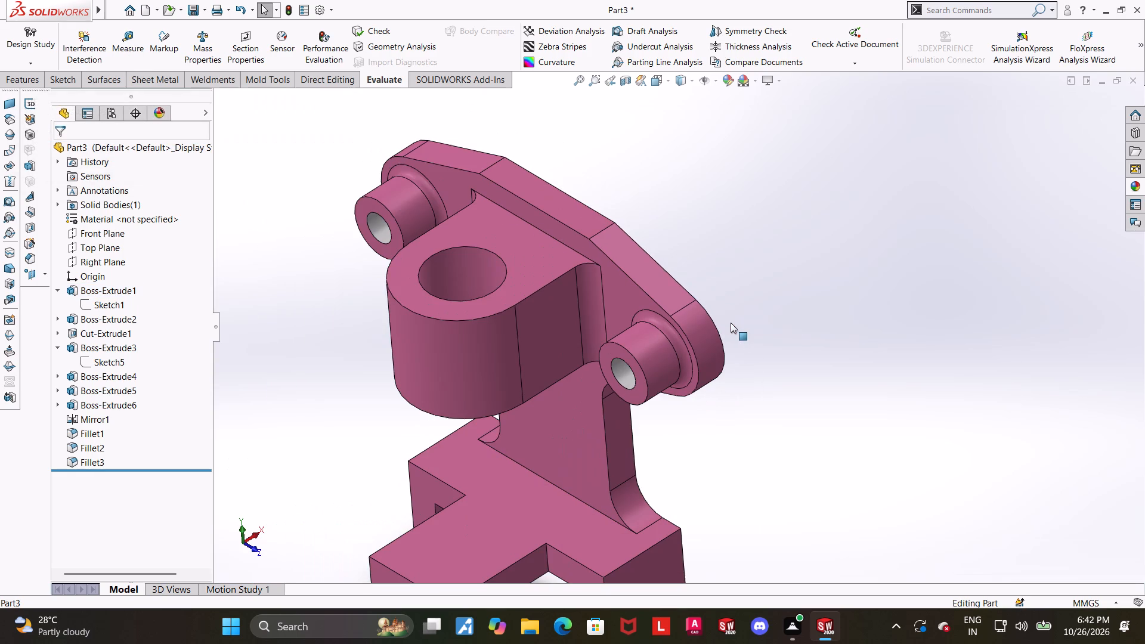
scroll(732, 376, "up", 2)
scroll(629, 438, "down", 1)
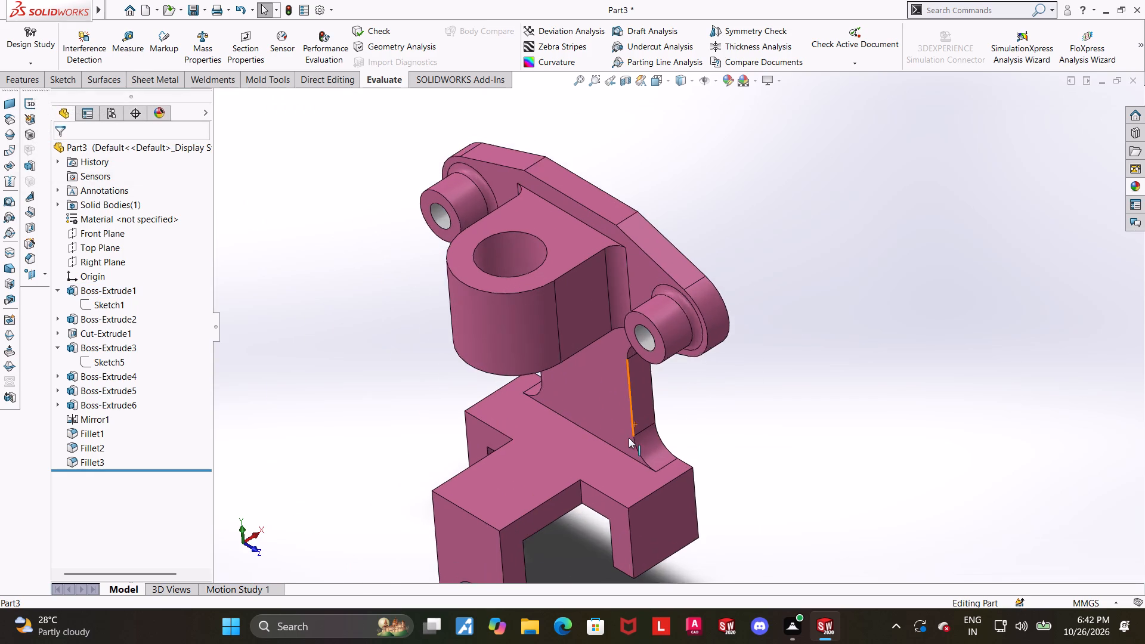
scroll(629, 438, "down", 3)
left_click(125, 49)
left_click(648, 328)
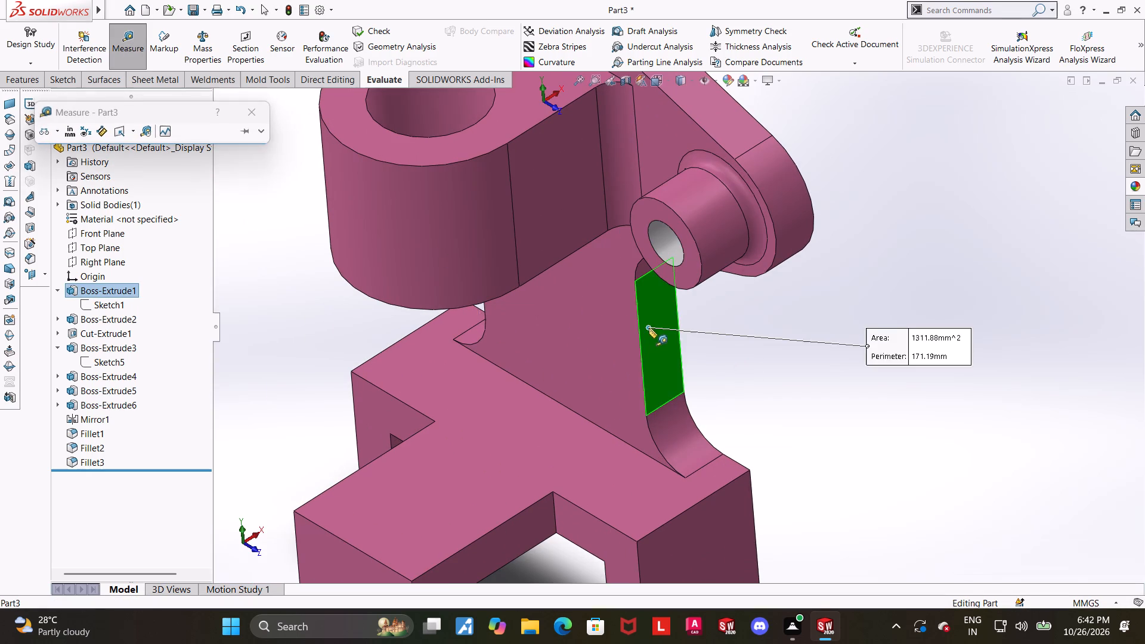
middle_click_drag(651, 329, 759, 383)
left_click(478, 239)
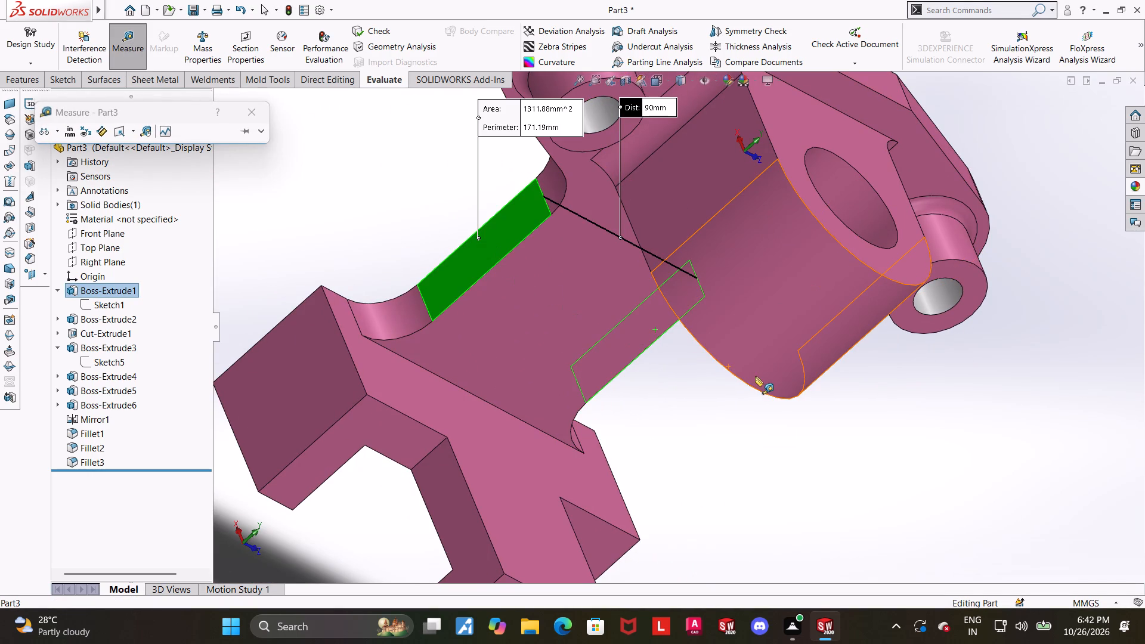
key("Escape")
Measure the radius of the rounded end of the base's front holed lug, on its edge and on its curved face.
middle_click_drag(930, 381, 919, 381)
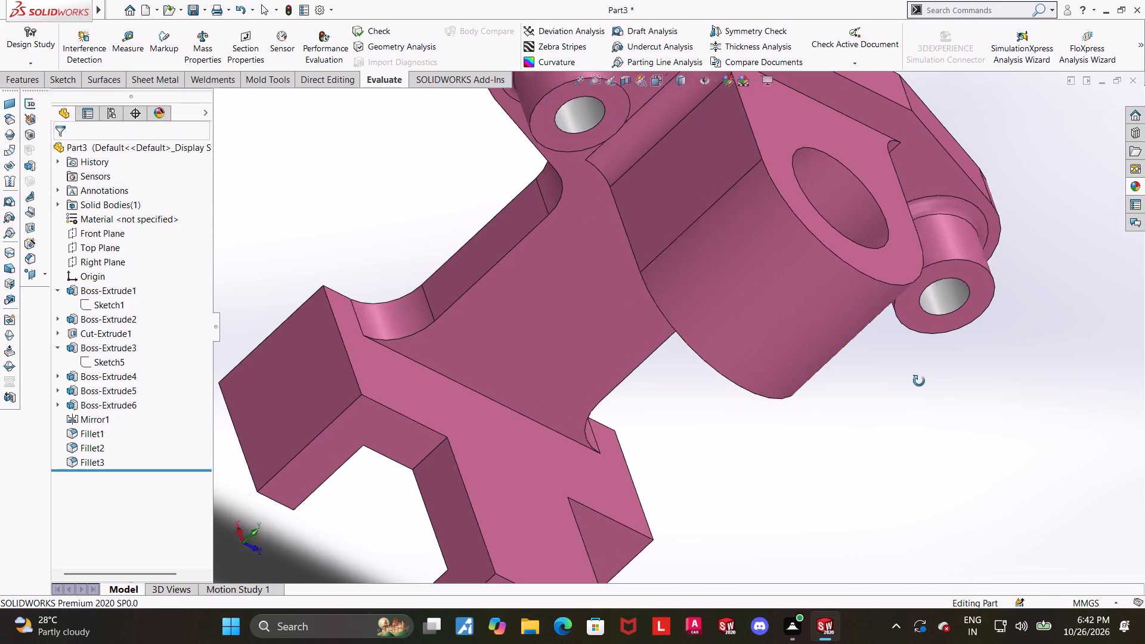
middle_click_drag(919, 381, 861, 317)
scroll(860, 318, "up", 4)
scroll(722, 466, "down", 1)
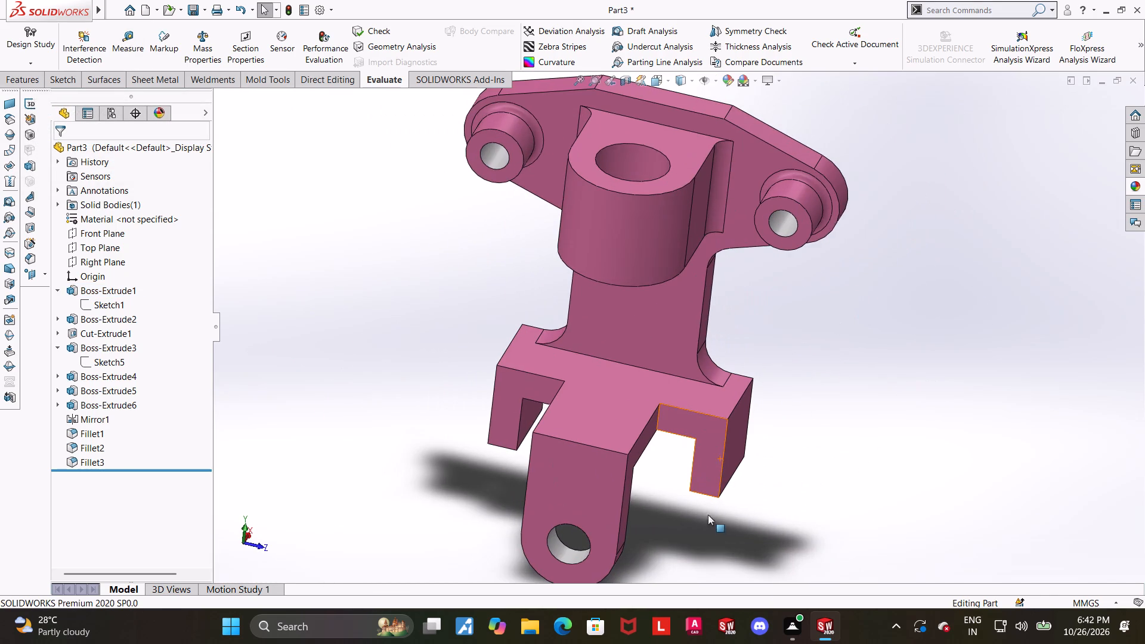
scroll(708, 528, "down", 2)
scroll(707, 534, "up", 4)
scroll(701, 540, "down", 2)
scroll(531, 290, "down", 5)
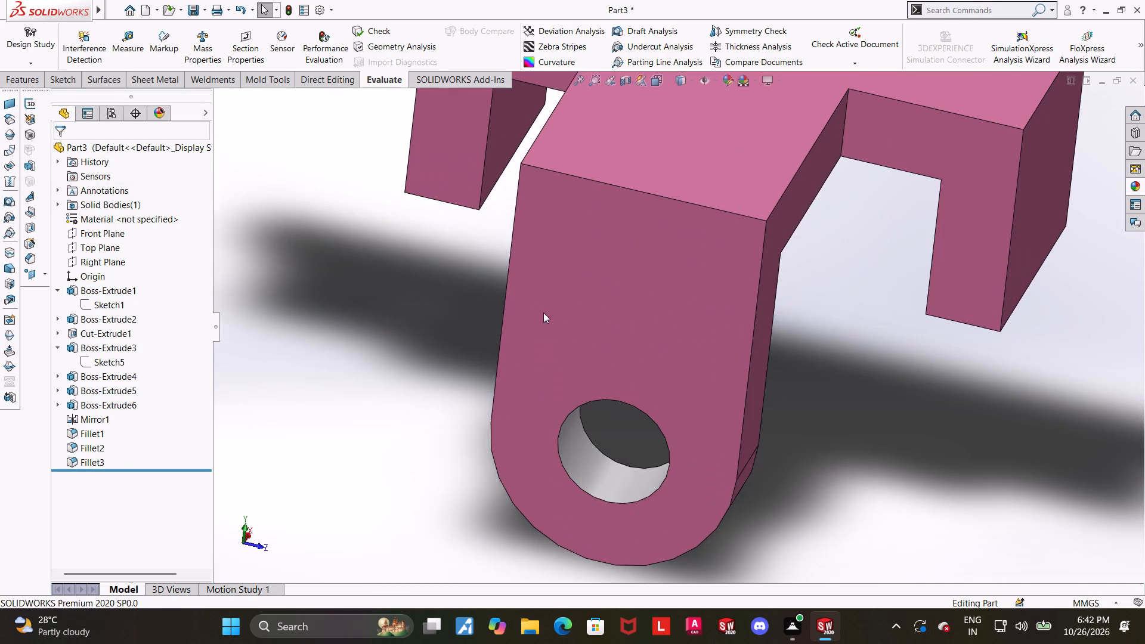
middle_click_drag(592, 345, 573, 238)
scroll(653, 333, "up", 5)
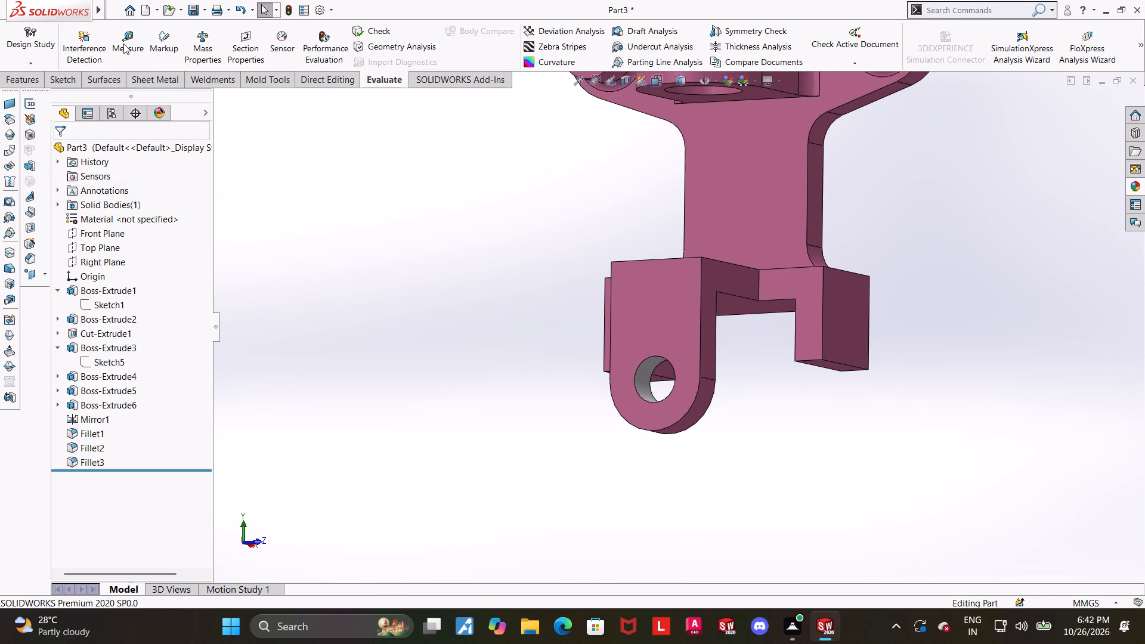
left_click(123, 44)
scroll(603, 311, "down", 2)
middle_click_drag(724, 389, 711, 321)
left_click(729, 442)
key("Escape")
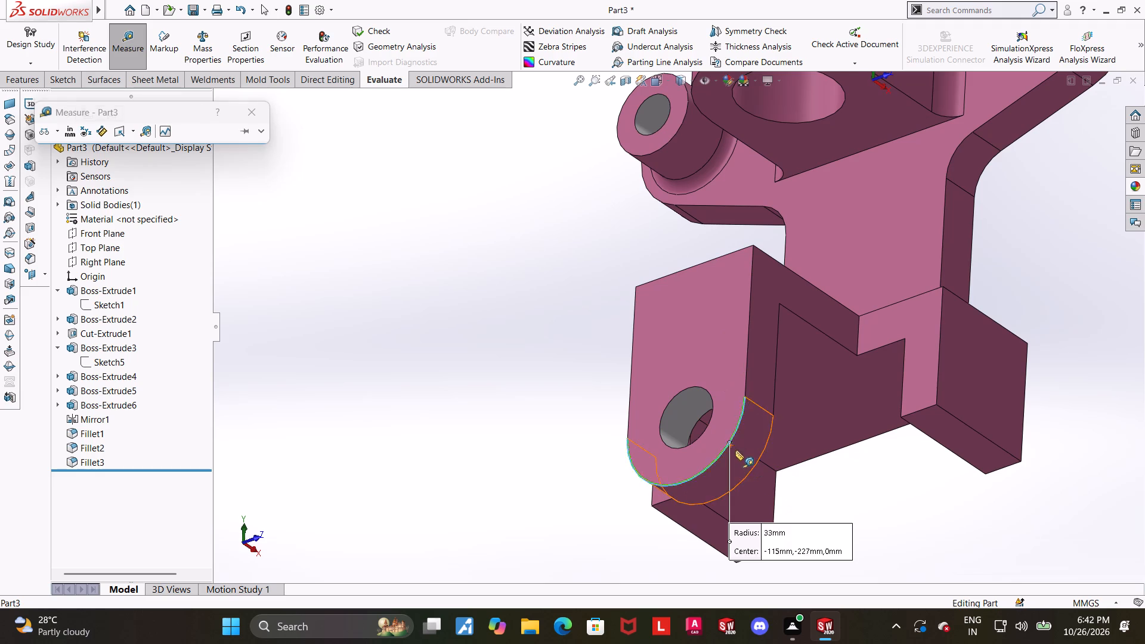
left_click(128, 46)
left_click(745, 459)
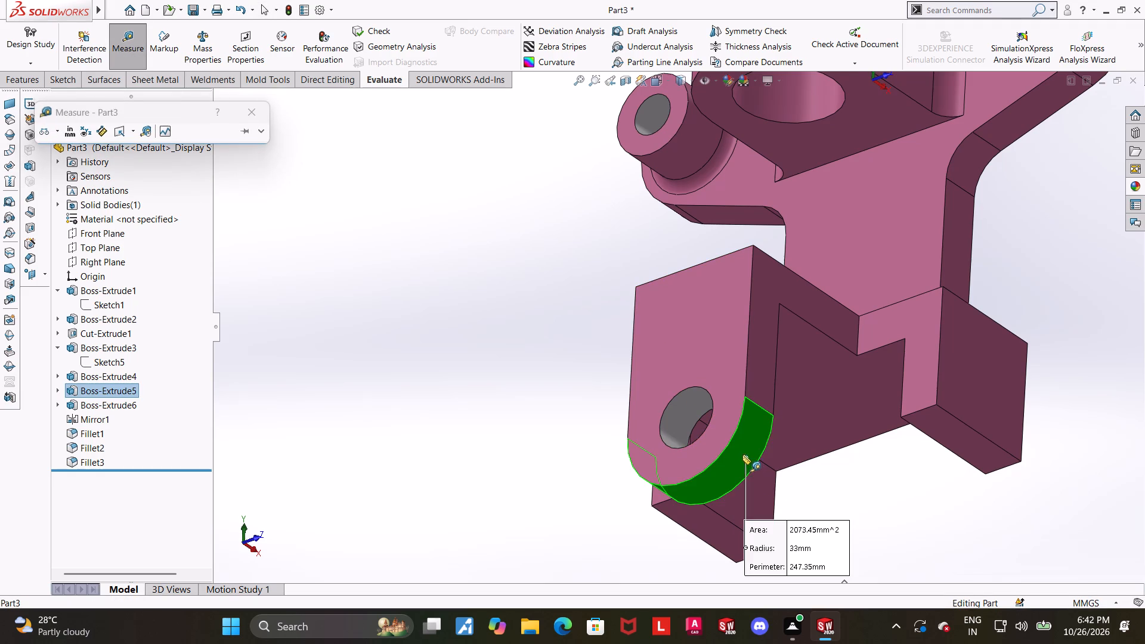
key("Escape")
Measure the diameter of the hole in the base's front rounded lug.
scroll(796, 448, "up", 3)
middle_click_drag(894, 367, 899, 397)
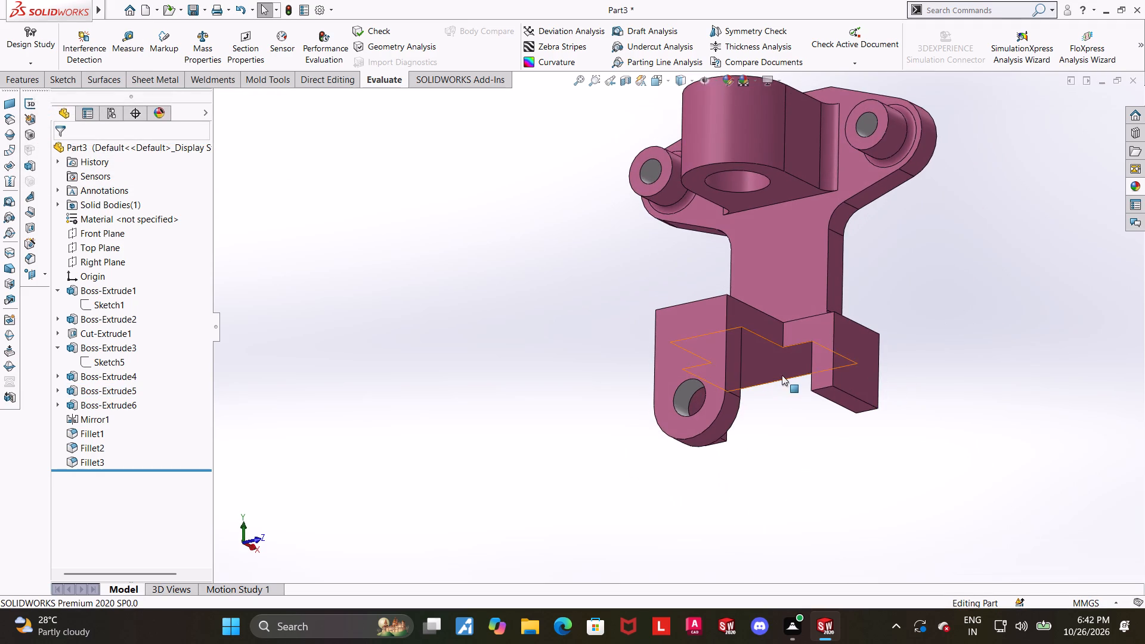
scroll(753, 374, "down", 4)
left_click(134, 36)
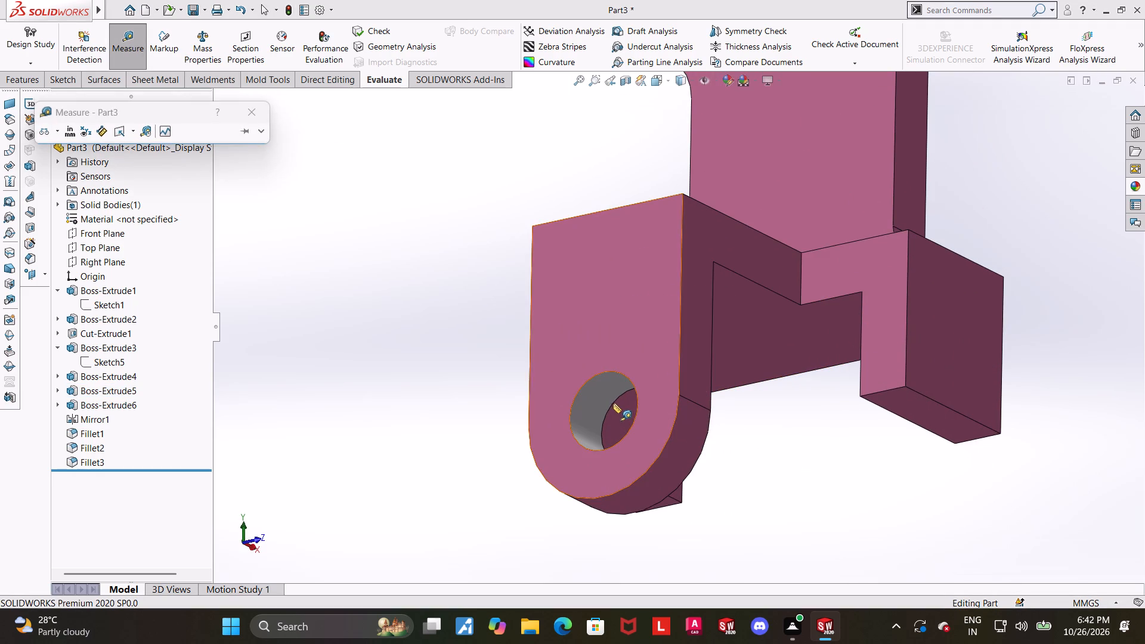
left_click(593, 385)
key("Escape")
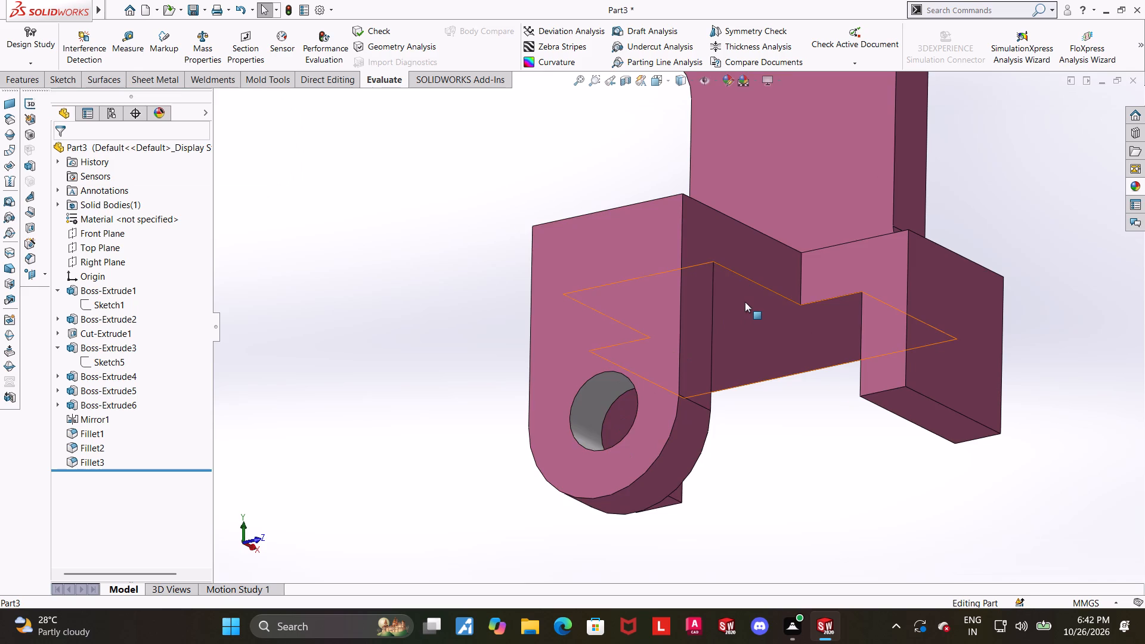
Return the model to the isometric view and examine the whole part.
key("ctrl+7")
scroll(747, 316, "up", 3)
middle_click_drag(710, 342, 891, 364)
scroll(847, 293, "up", 1)
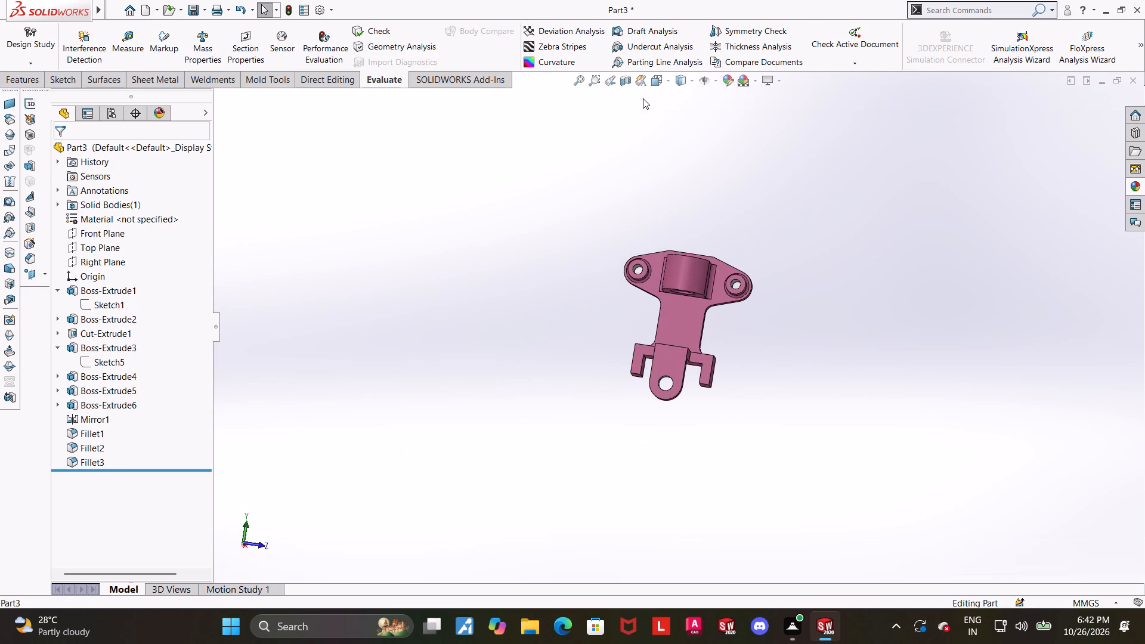
left_click(662, 81)
left_click(629, 295)
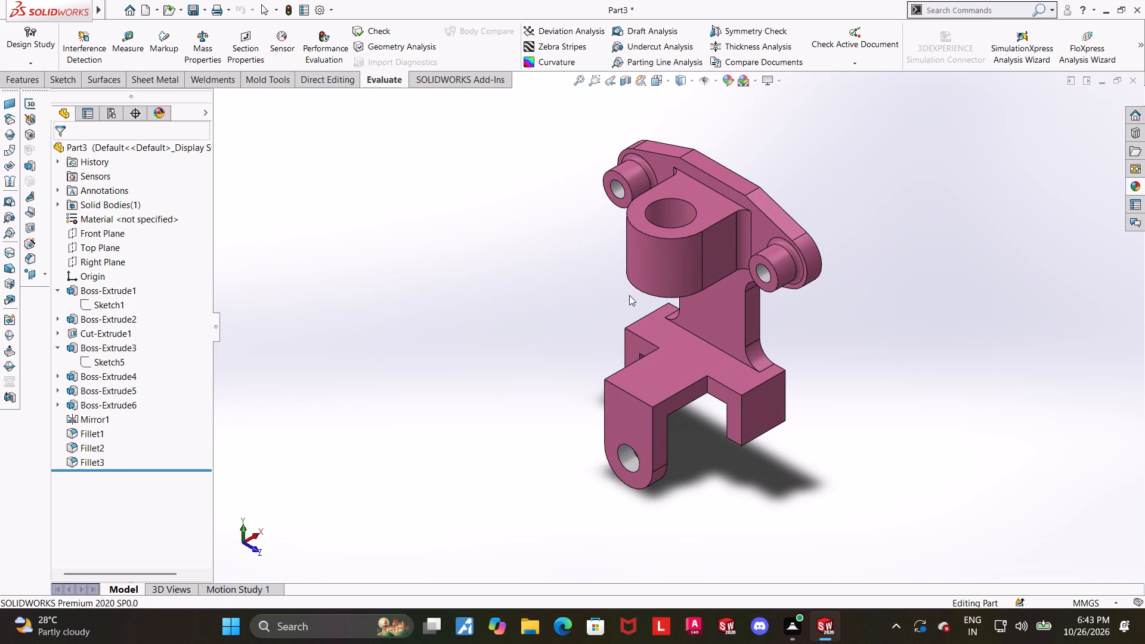
scroll(719, 301, "down", 1)
scroll(696, 171, "down", 1)
scroll(731, 211, "up", 2)
left_click(964, 435)
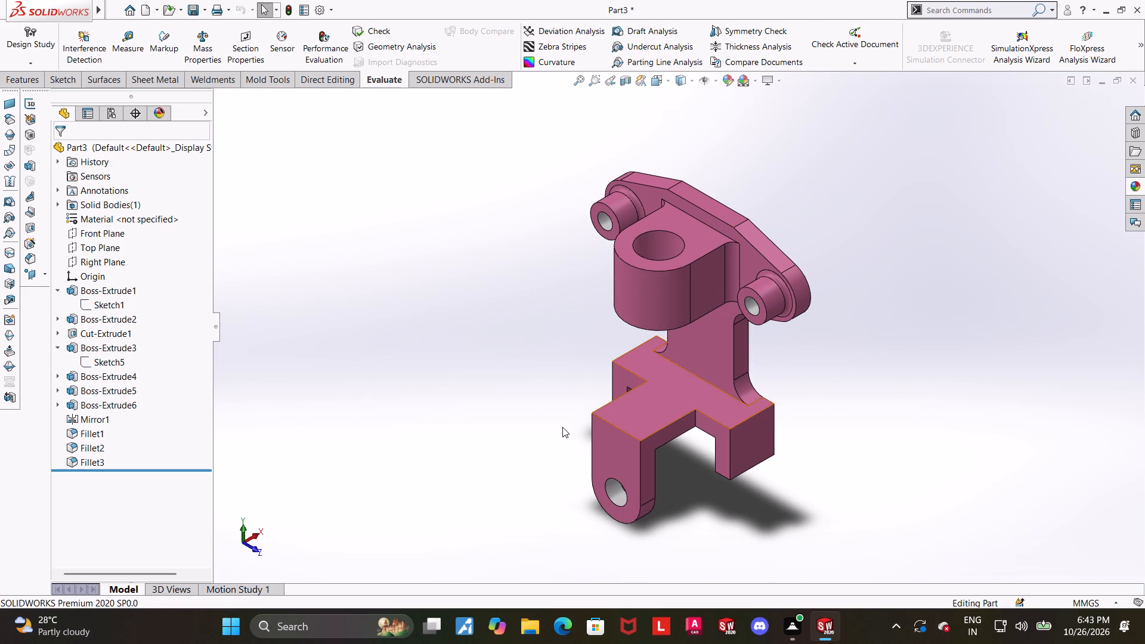
scroll(627, 444, "down", 1)
left_click(915, 298)
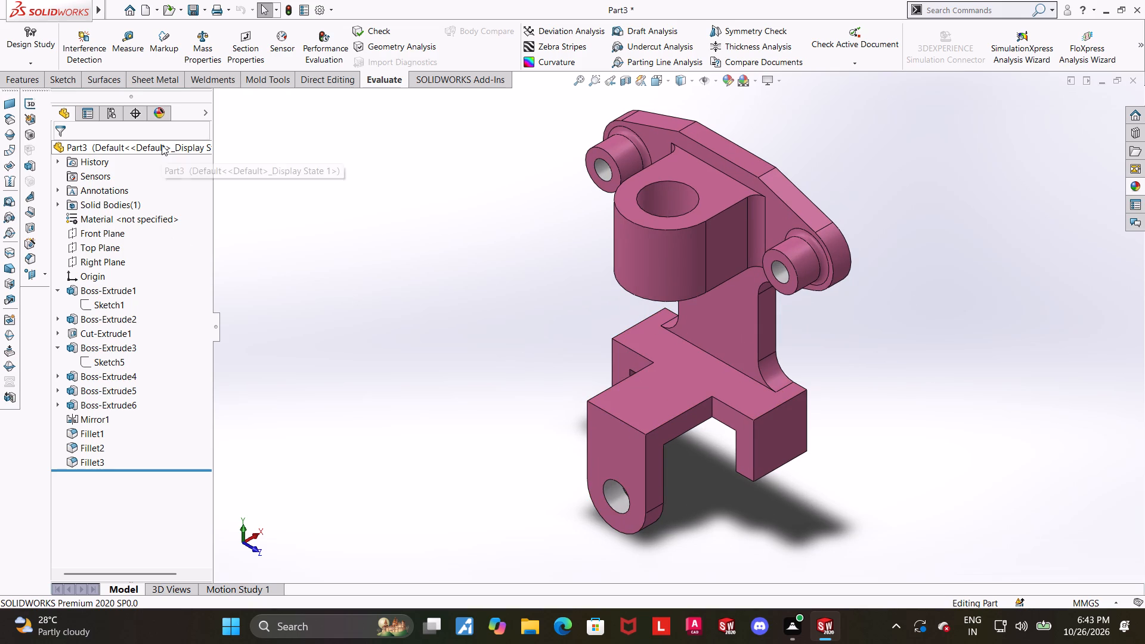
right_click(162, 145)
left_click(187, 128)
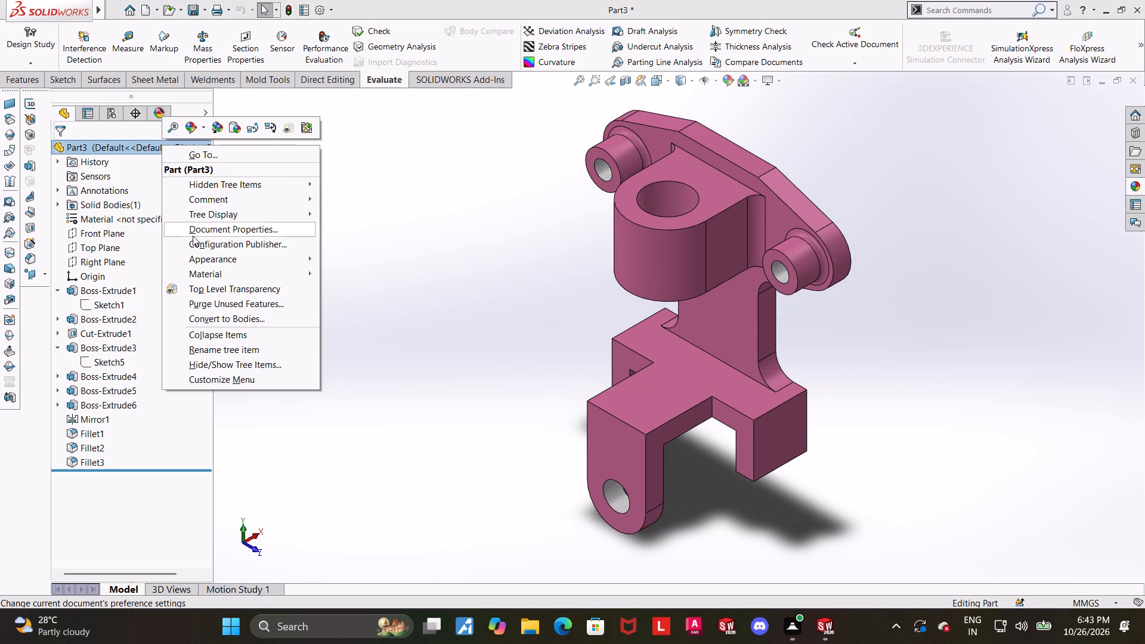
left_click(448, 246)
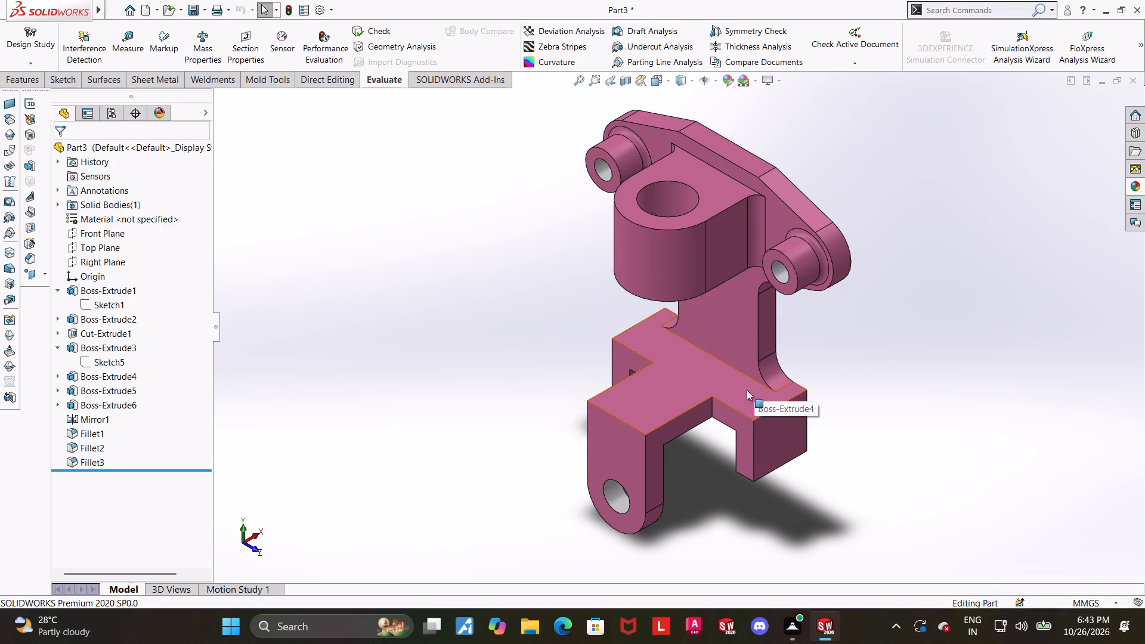
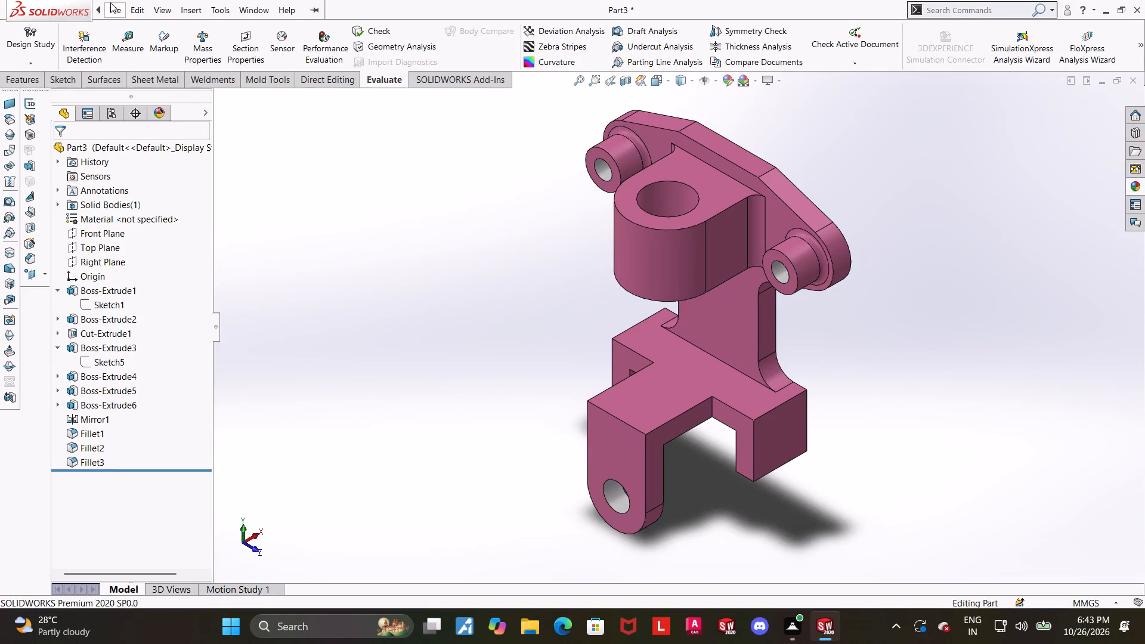
Save the part under the file name "cleat hinge bracket".
left_click(137, 161)
type("cleat hinge bracket")
key("Return")
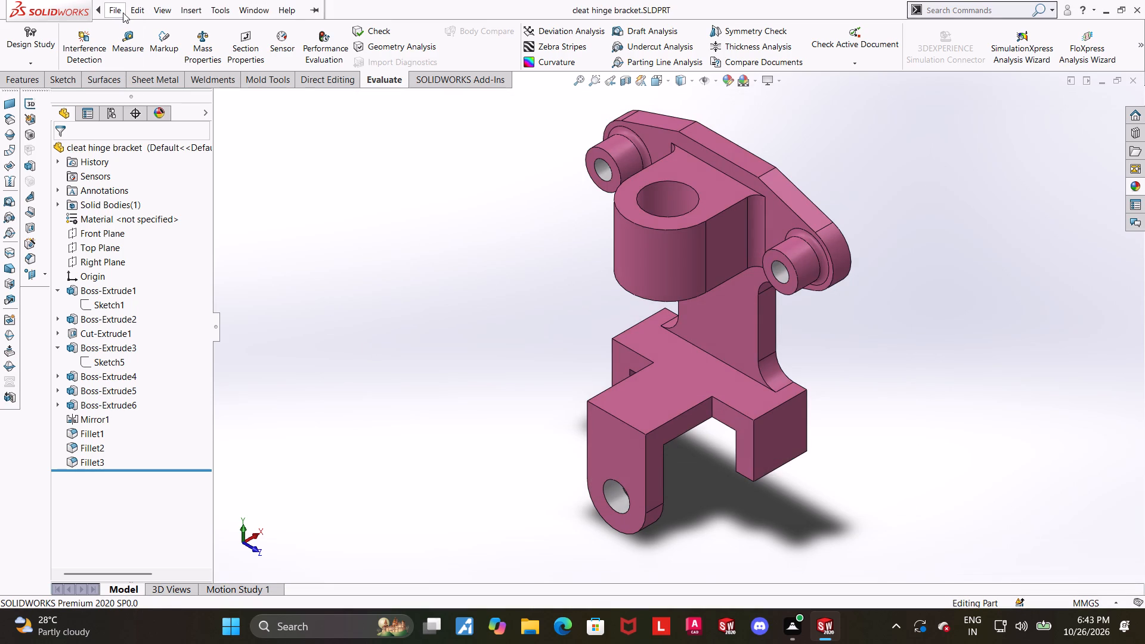
Save the bracket also as an Adobe Portable Document Format (*.pdf) file.
left_click(143, 160)
left_click(543, 333)
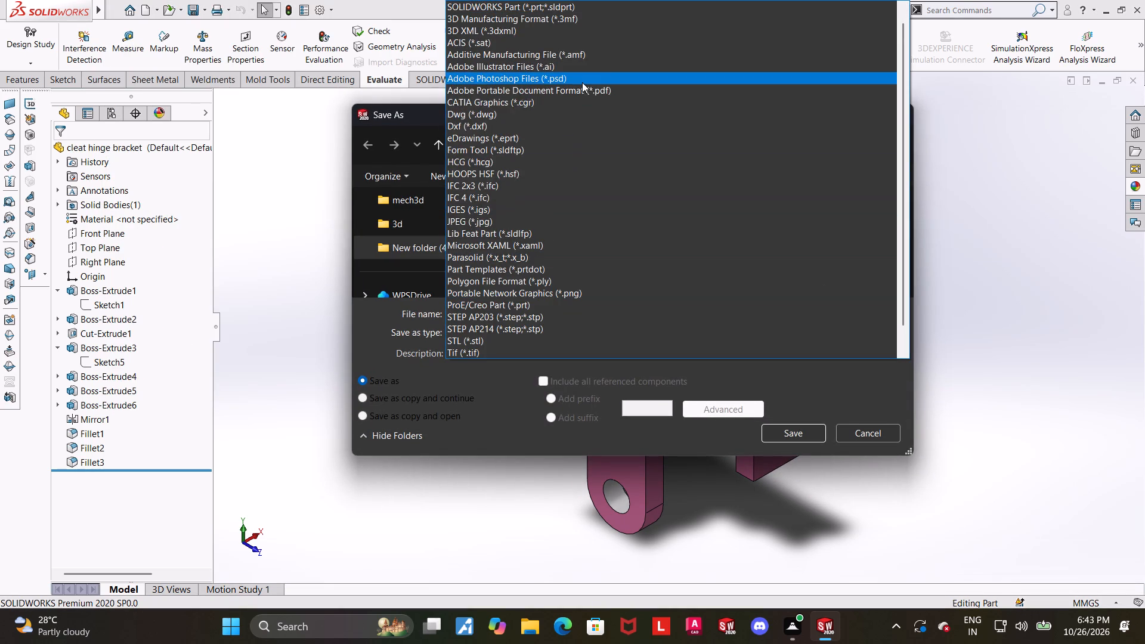
left_click(583, 93)
left_click(789, 460)
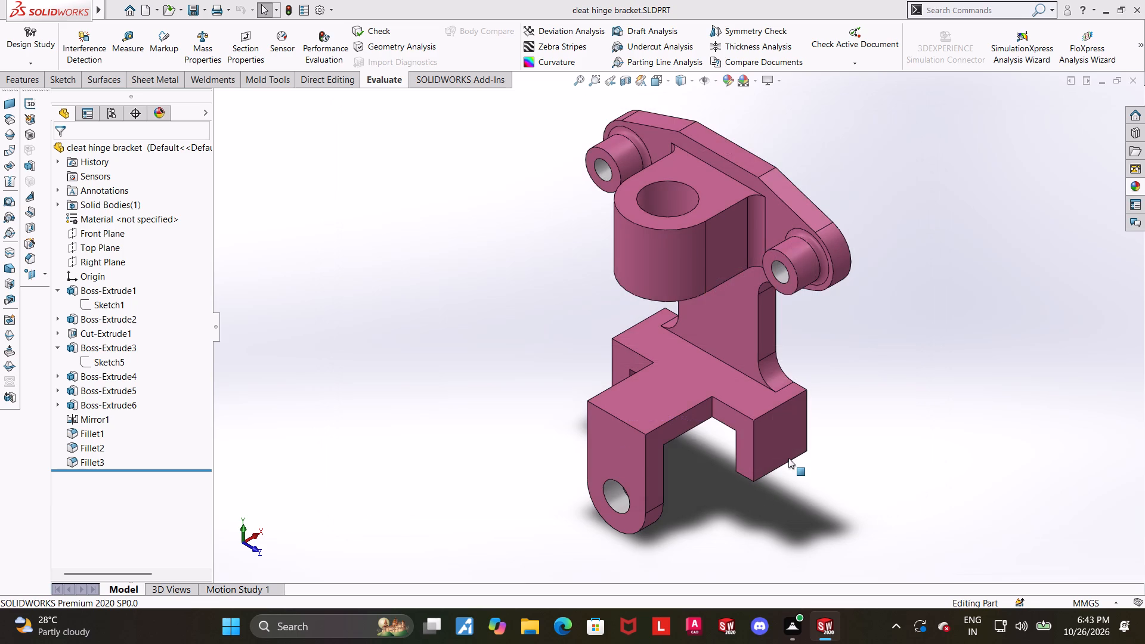